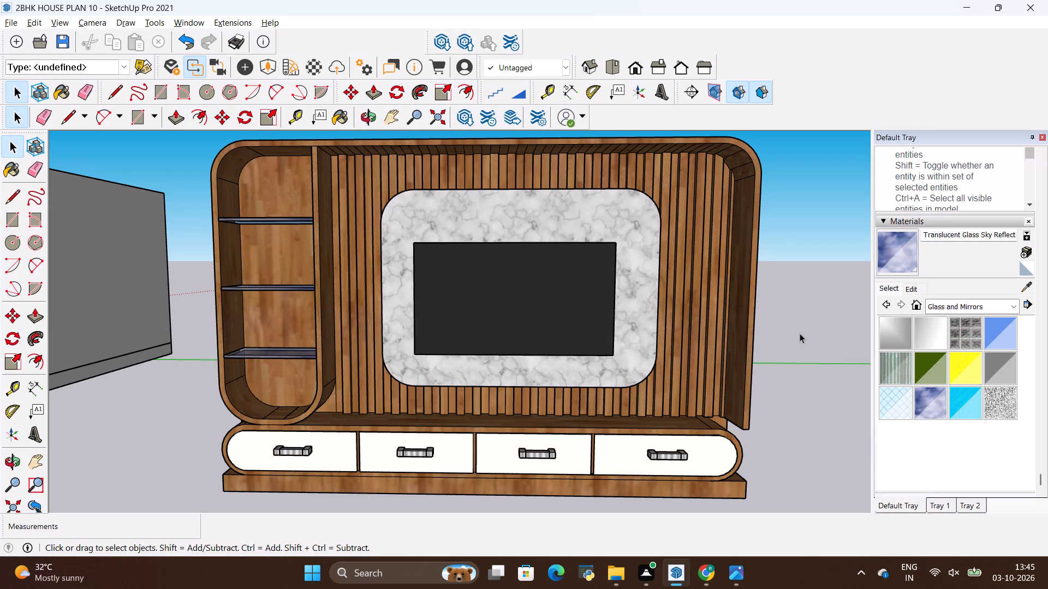
# Group all parts of the TV wall unit, including shelves, slats, marble panel, TV and drawer console.
pyautogui.scroll(-3, 754, 352)
pyautogui.moveTo(651, 334); pyautogui.dragTo(668, 328, button='middle')
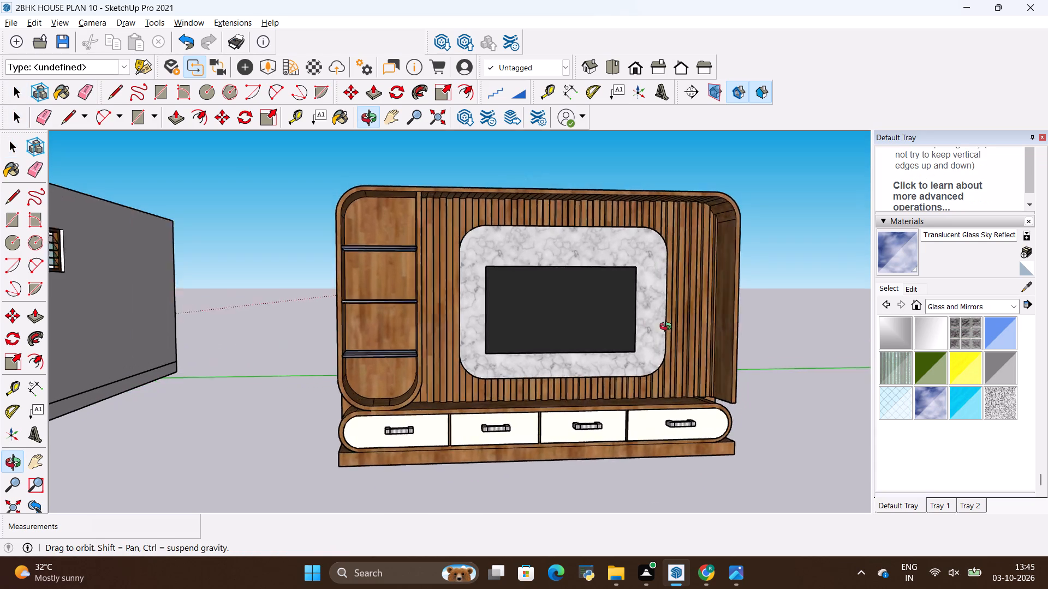
pyautogui.moveTo(668, 328); pyautogui.dragTo(629, 337, button='middle')
pyautogui.scroll(2, 604, 400)
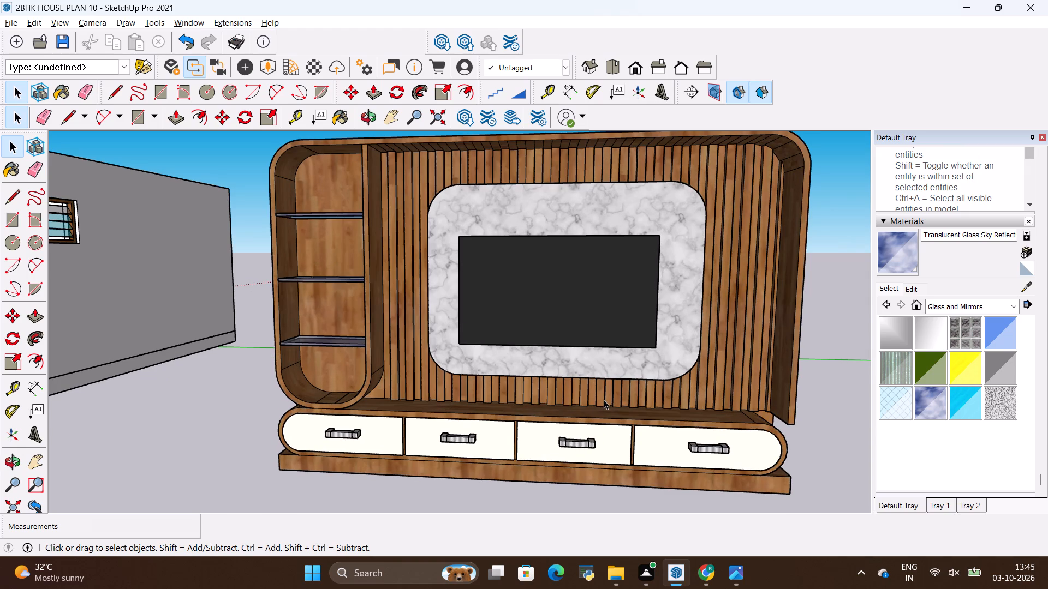
pyautogui.scroll(-1, 604, 398)
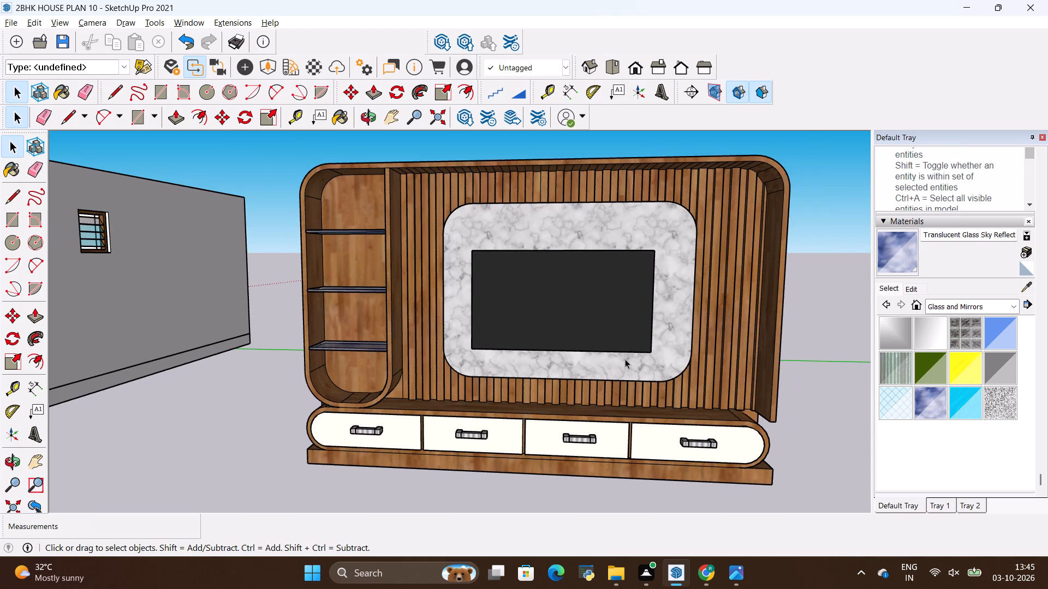
pyautogui.scroll(-5, 625, 359)
pyautogui.moveTo(541, 351); pyautogui.dragTo(567, 383, button='middle')
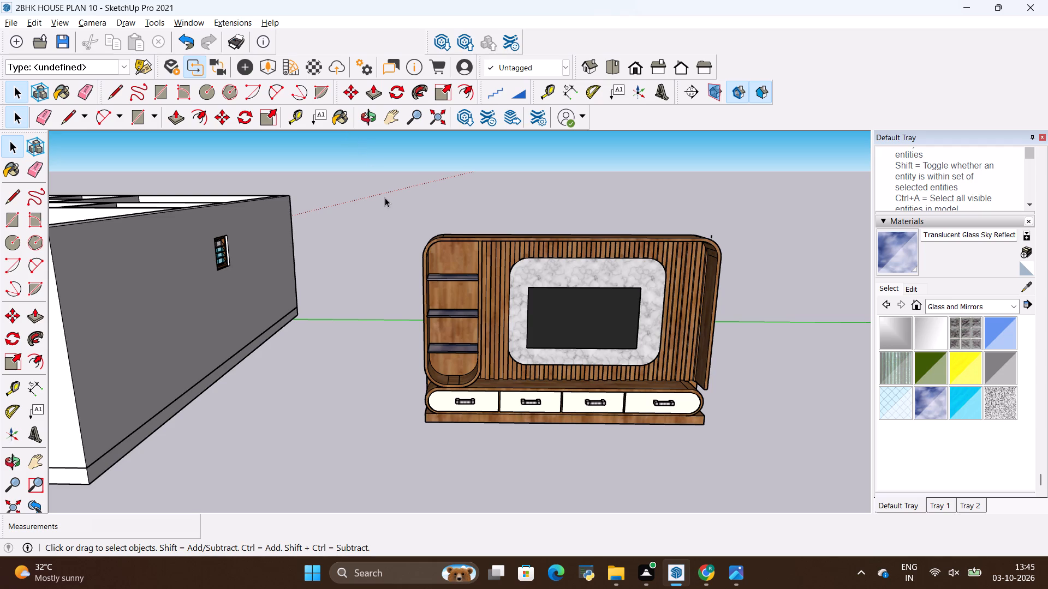
pyautogui.moveTo(389, 197); pyautogui.dragTo(730, 447)
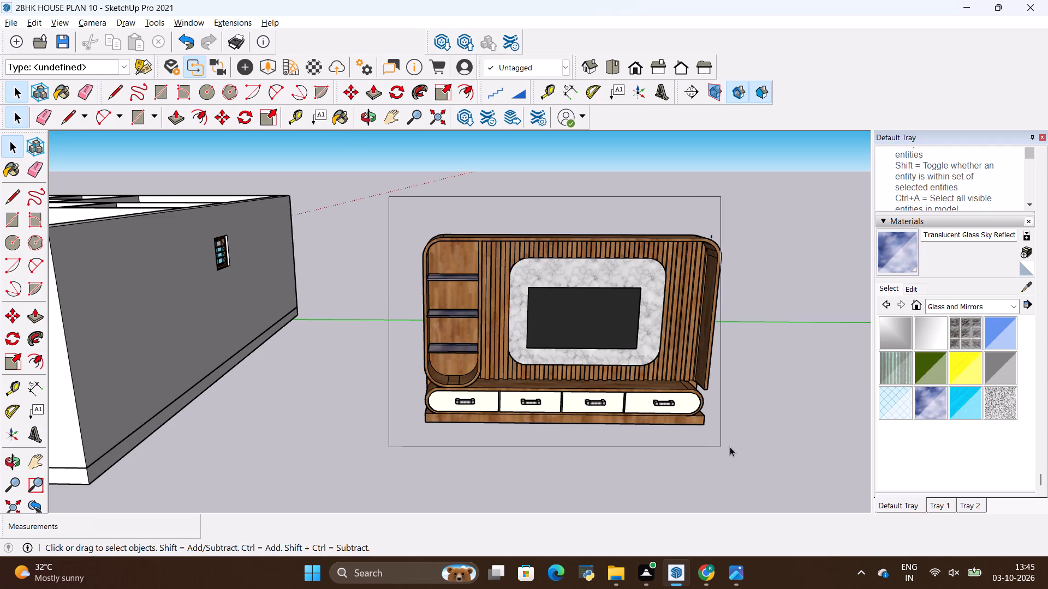
pyautogui.moveTo(730, 447); pyautogui.dragTo(739, 446)
pyautogui.rightClick(656, 328)
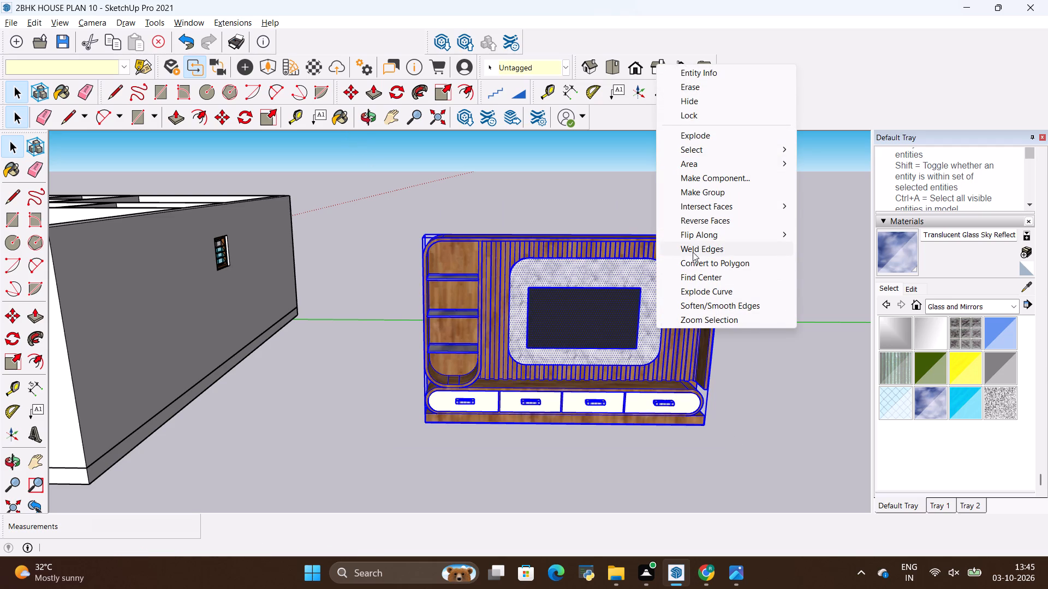
pyautogui.click(702, 194)
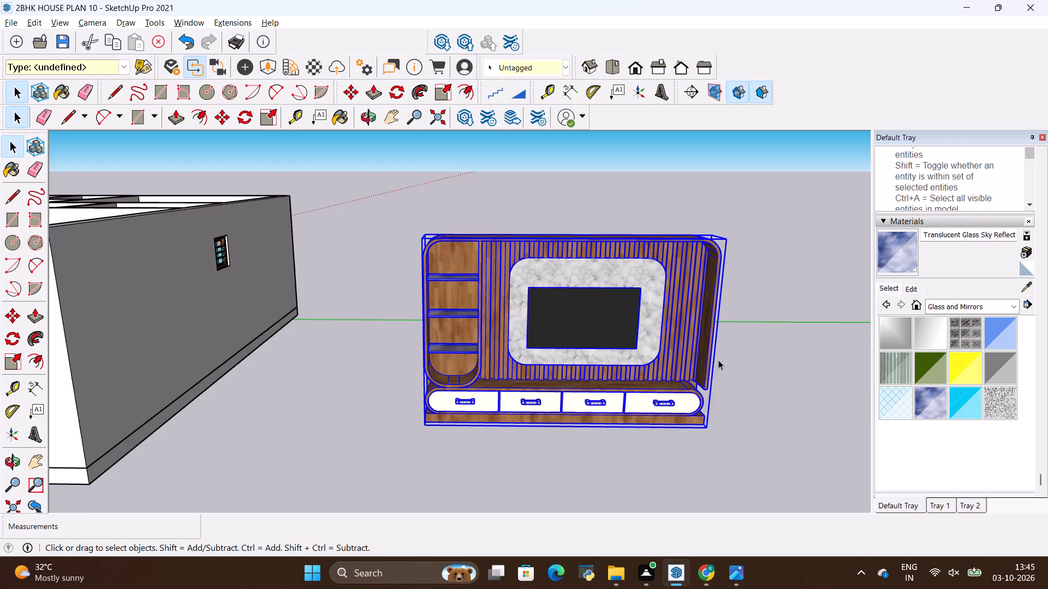
# Move the grouped TV wall unit by its top back corner about 53' 5" into the house, against the marble-floored room's partition wall.
pyautogui.scroll(-5, 718, 359)
pyautogui.scroll(-4, 689, 293)
pyautogui.moveTo(678, 283); pyautogui.dragTo(674, 358, button='middle')
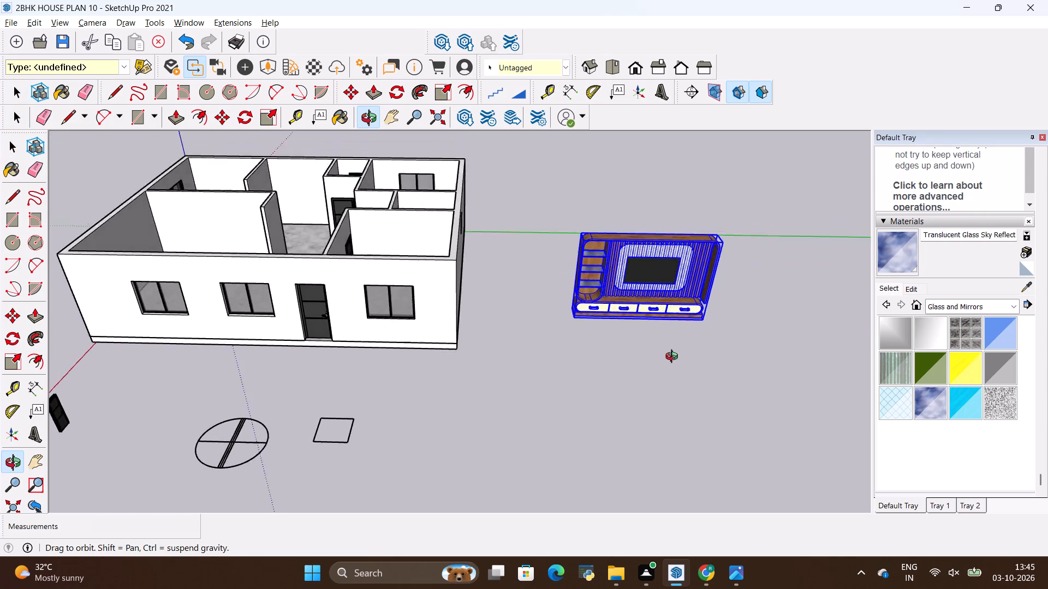
pyautogui.moveTo(674, 358); pyautogui.dragTo(658, 291, button='middle')
pyautogui.scroll(3, 583, 287)
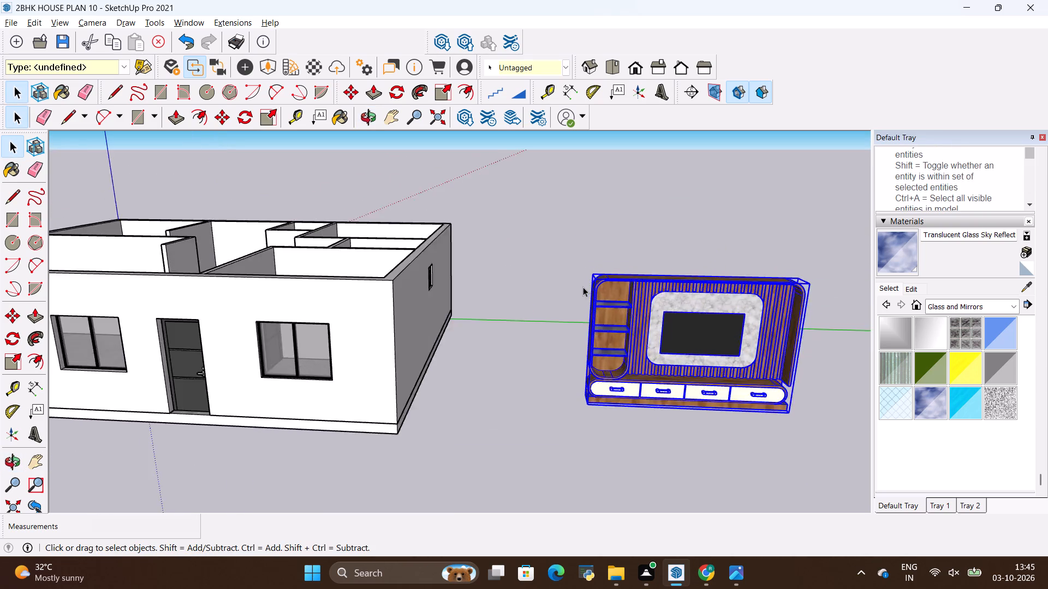
pyautogui.scroll(12, 583, 287)
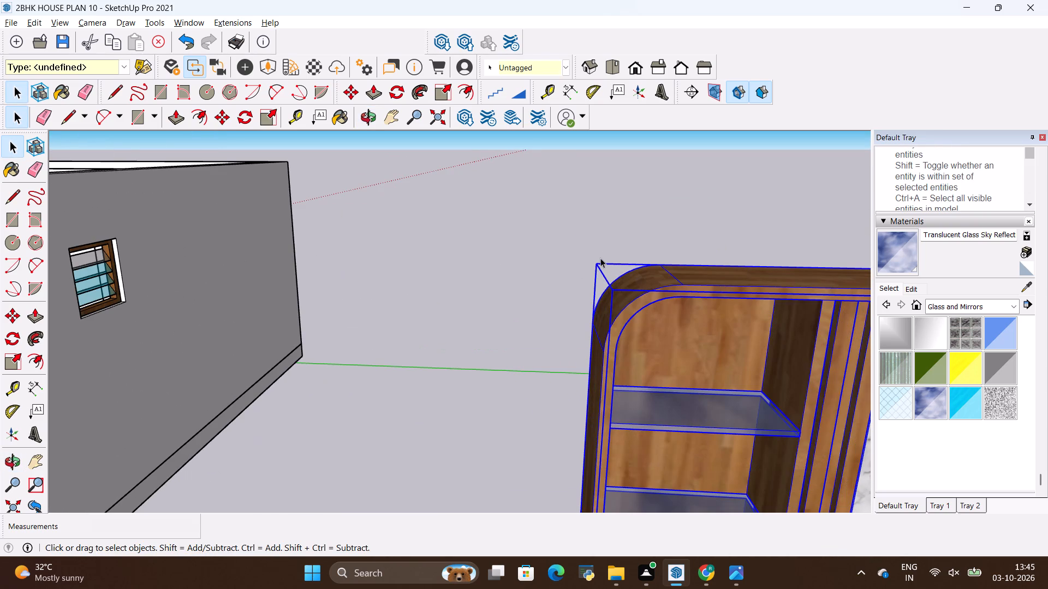
pyautogui.press('m')
pyautogui.moveTo(591, 267); pyautogui.dragTo(588, 283)
pyautogui.scroll(-14, 588, 267)
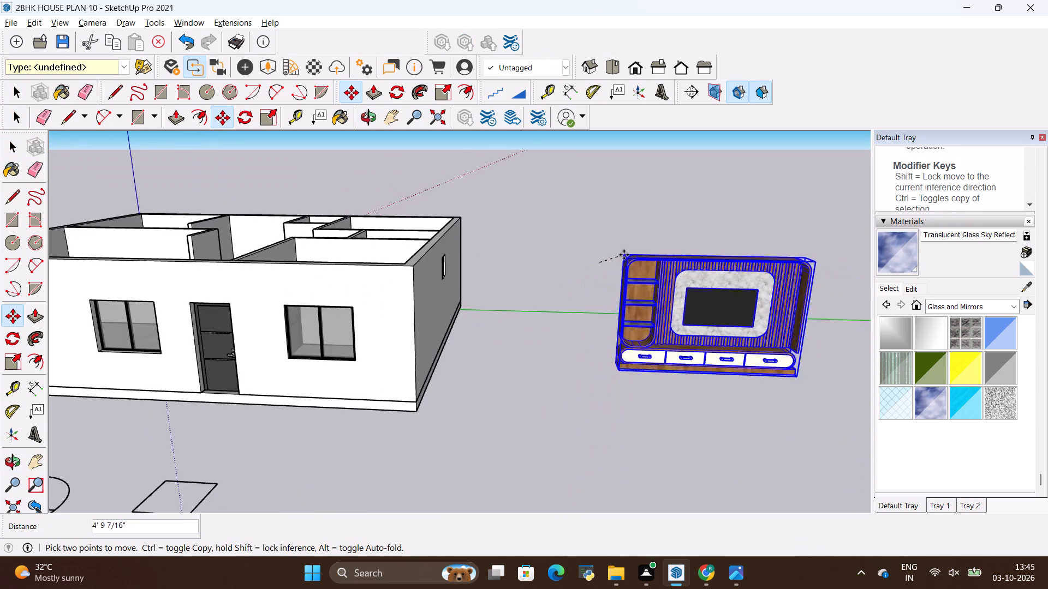
pyautogui.scroll(-3, 624, 255)
pyautogui.scroll(7, 436, 221)
pyautogui.scroll(-10, 475, 211)
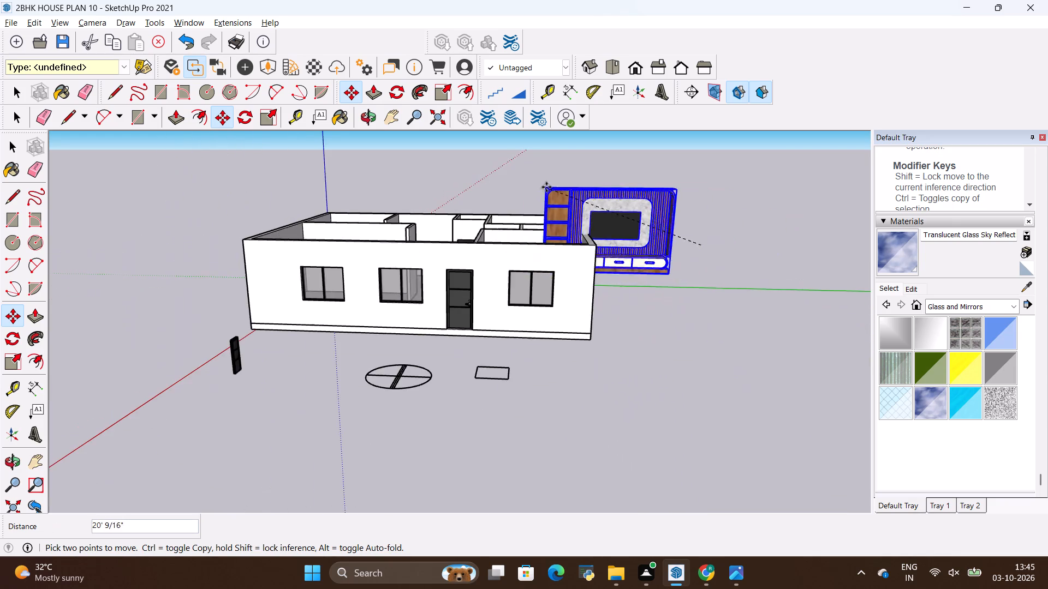
pyautogui.moveTo(301, 231); pyautogui.dragTo(450, 365, button='middle')
pyautogui.scroll(5, 151, 219)
pyautogui.click(108, 200)
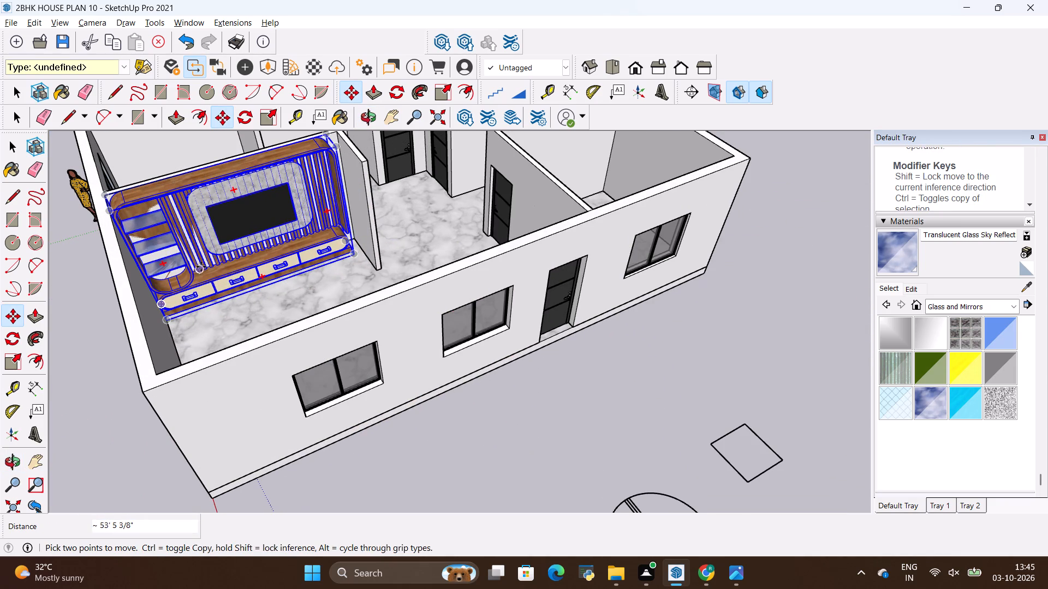
pyautogui.press('space')
pyautogui.click(300, 294)
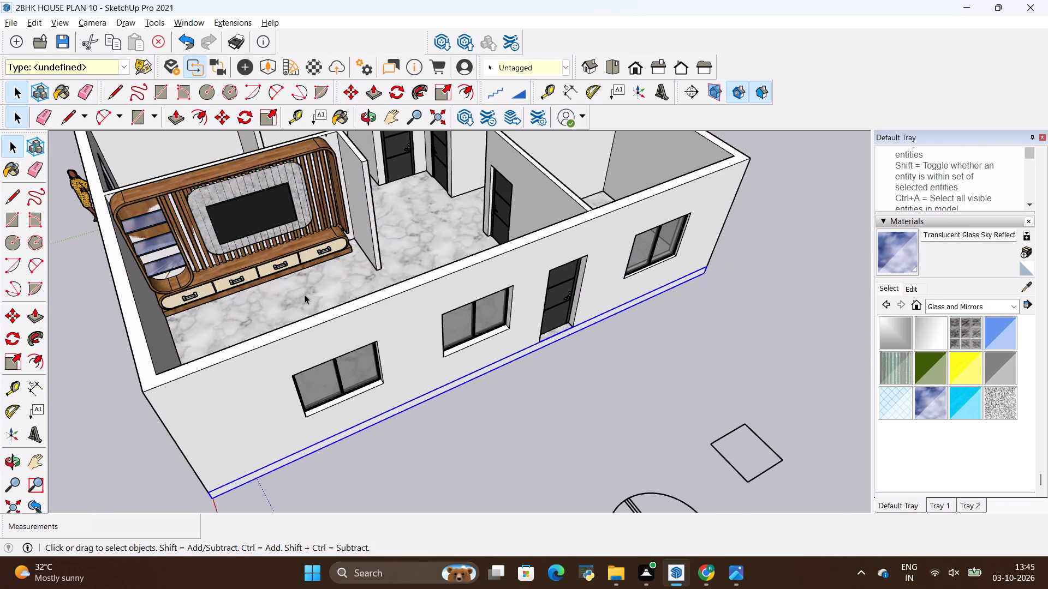
# Examine the TV wall unit's placement in the room from above, at an angle and close up, including its fit against the wall.
pyautogui.moveTo(382, 303); pyautogui.dragTo(315, 248, button='middle')
pyautogui.scroll(-5, 348, 238)
pyautogui.scroll(9, 310, 187)
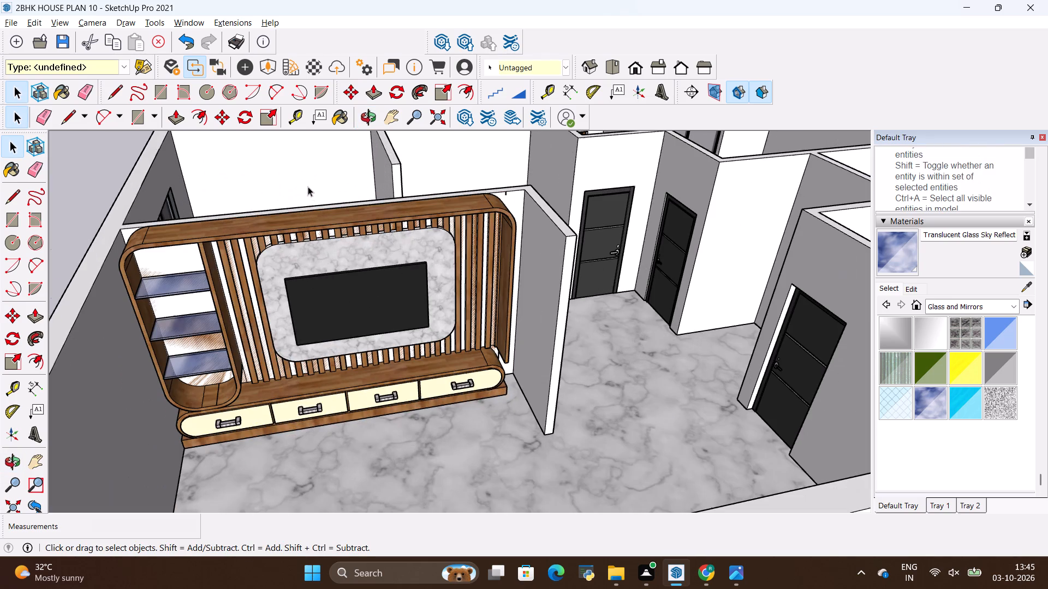
pyautogui.scroll(-2, 377, 260)
pyautogui.moveTo(337, 316); pyautogui.dragTo(336, 308, button='middle')
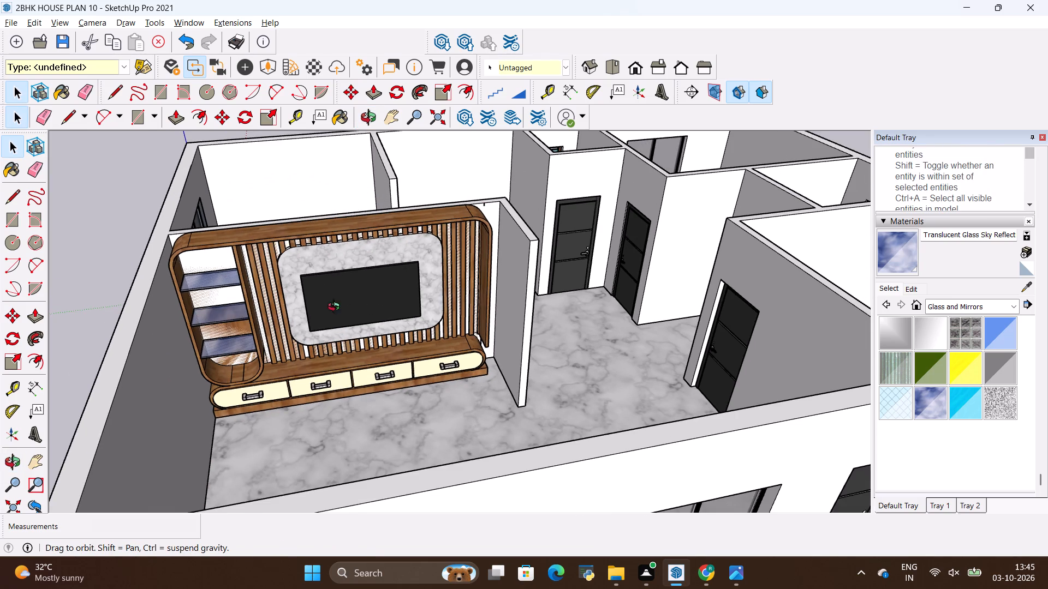
pyautogui.moveTo(336, 308); pyautogui.dragTo(300, 298, button='middle')
pyautogui.scroll(5, 260, 292)
pyautogui.scroll(1, 372, 325)
pyautogui.moveTo(370, 324); pyautogui.dragTo(392, 376, button='middle')
pyautogui.scroll(-7, 407, 391)
pyautogui.scroll(2, 389, 336)
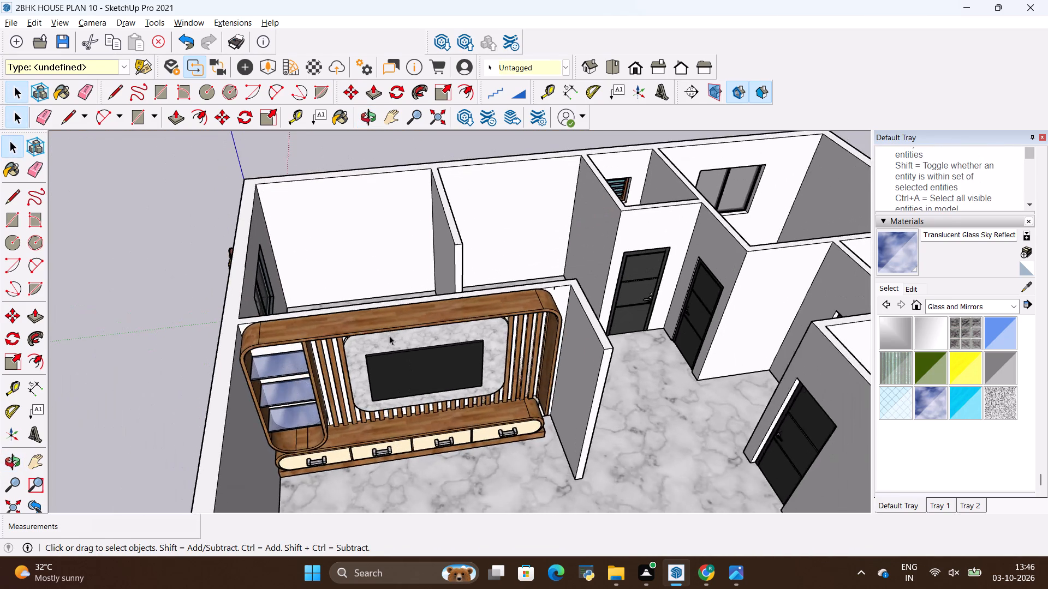
pyautogui.middleClick(409, 220)
pyautogui.moveTo(420, 274); pyautogui.dragTo(421, 197, button='middle')
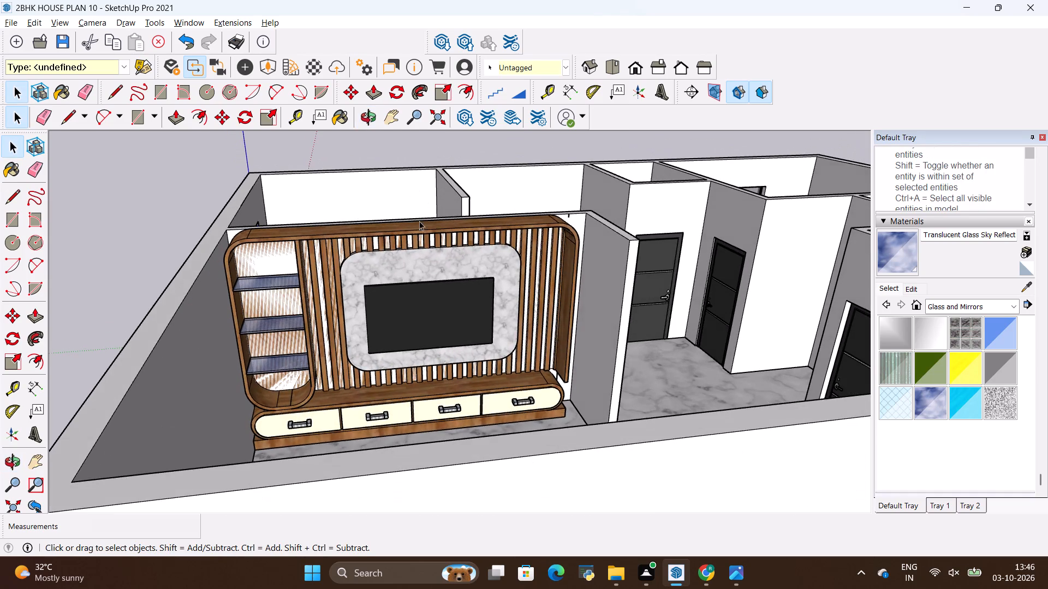
pyautogui.scroll(5, 419, 222)
pyautogui.scroll(1, 405, 279)
pyautogui.moveTo(406, 279); pyautogui.dragTo(430, 232, button='middle')
pyautogui.scroll(-1, 466, 268)
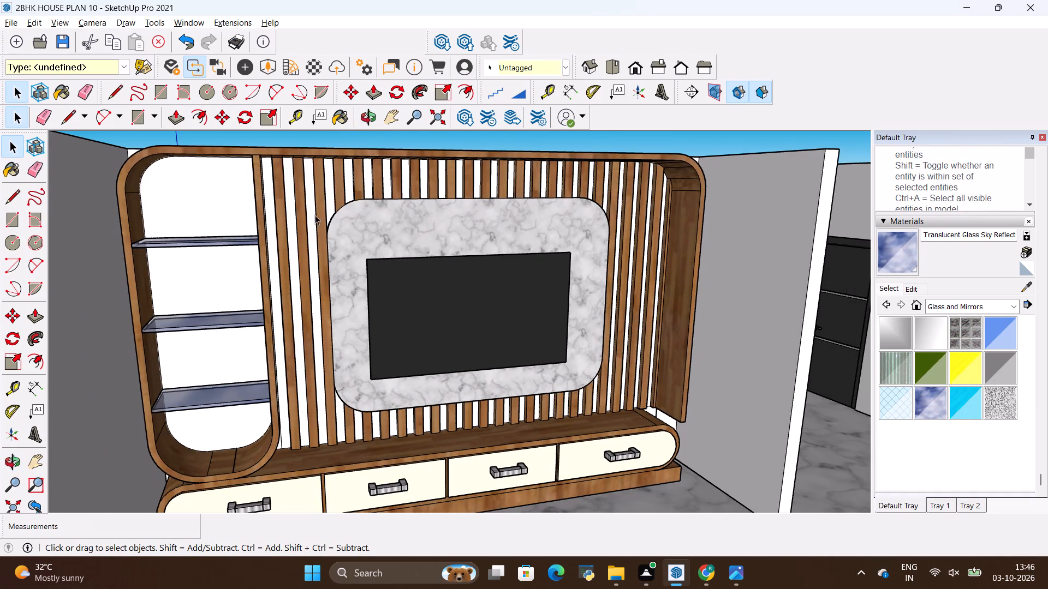
pyautogui.scroll(9, 294, 212)
pyautogui.scroll(-10, 299, 231)
pyautogui.scroll(-10, 377, 239)
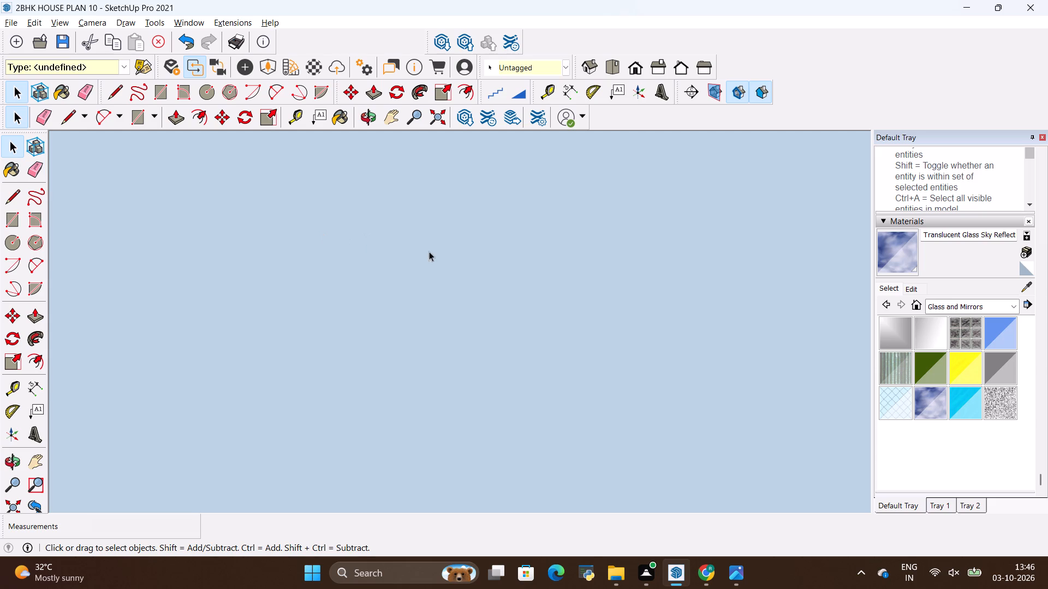
pyautogui.scroll(-2, 429, 251)
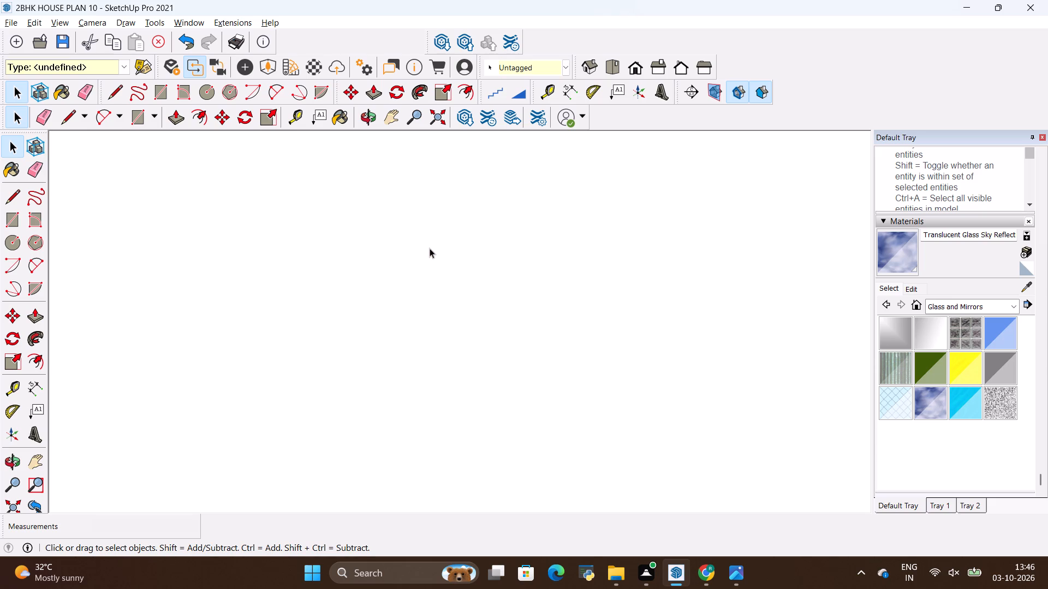
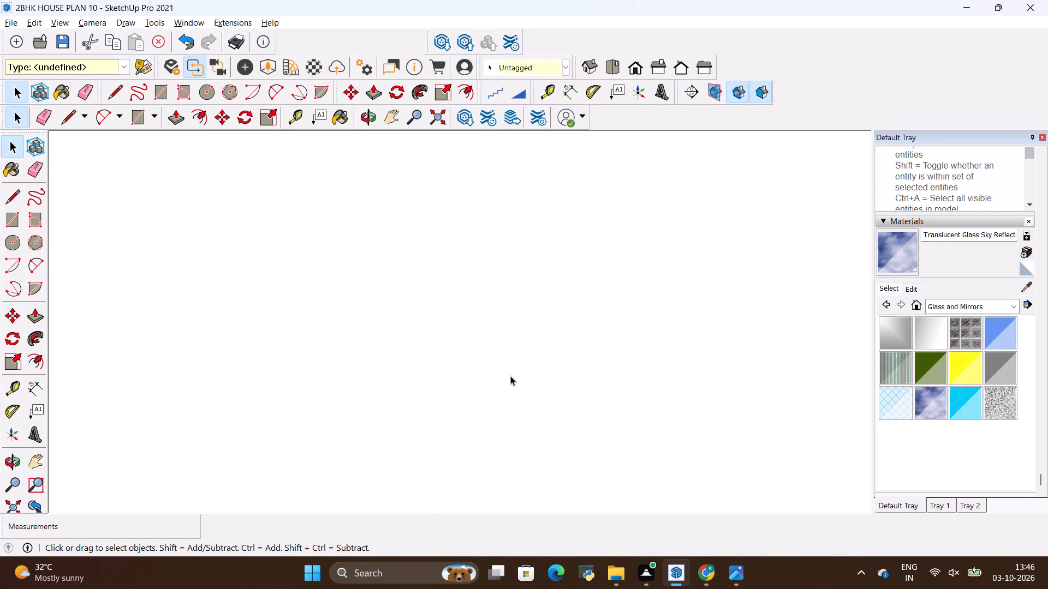
# Examine the placed TV wall unit close up and from several angles, including shelves, slats, marble panel, drawers and its fit against the partition wall.
pyautogui.click(584, 67)
pyautogui.scroll(-6, 568, 260)
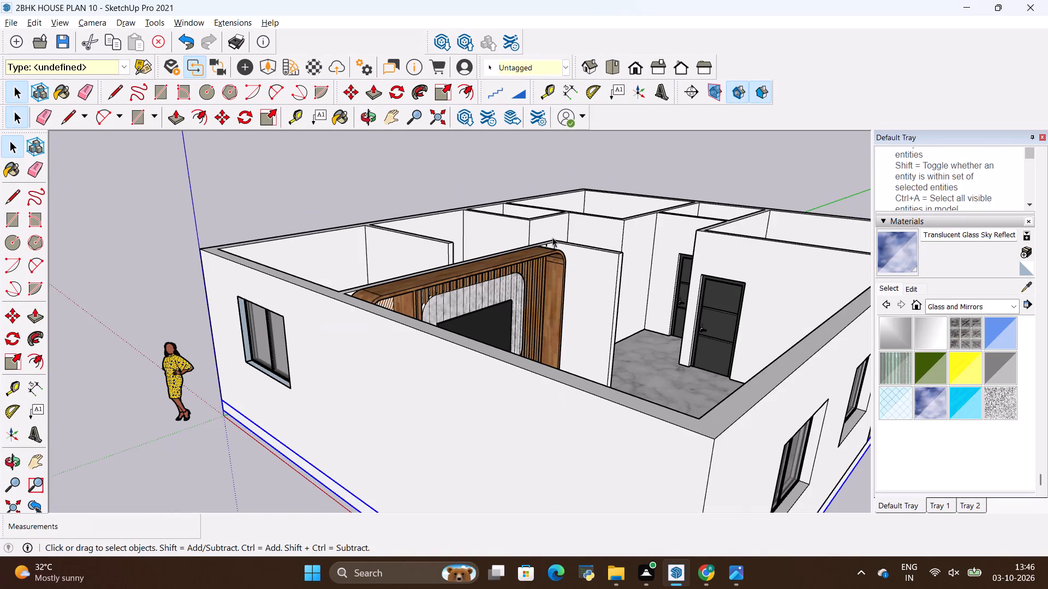
pyautogui.scroll(-1, 581, 274)
pyautogui.moveTo(592, 284); pyautogui.dragTo(493, 351, button='middle')
pyautogui.scroll(7, 419, 390)
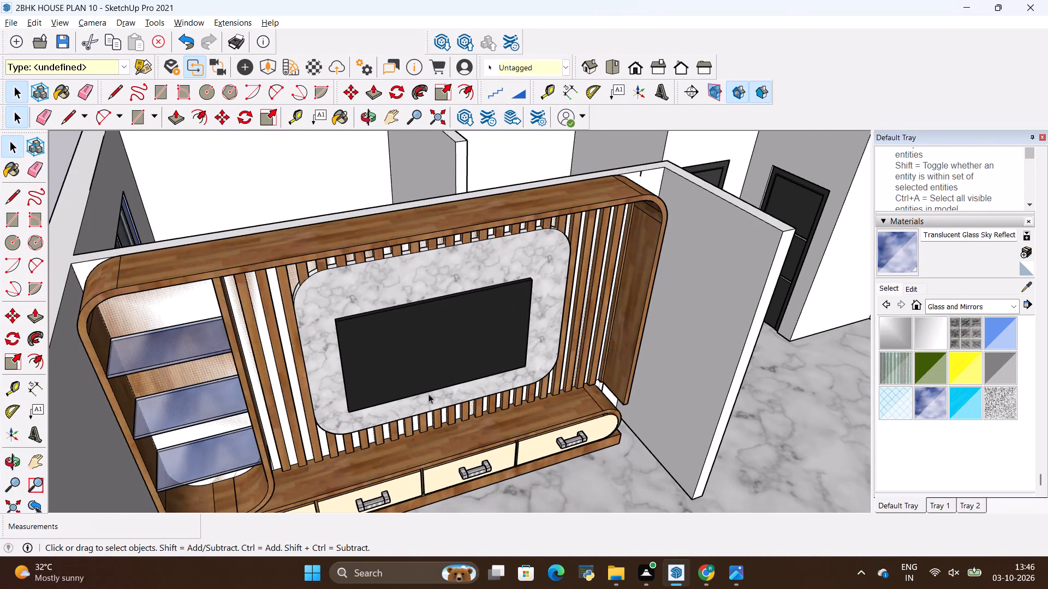
pyautogui.moveTo(427, 374); pyautogui.dragTo(423, 309, button='middle')
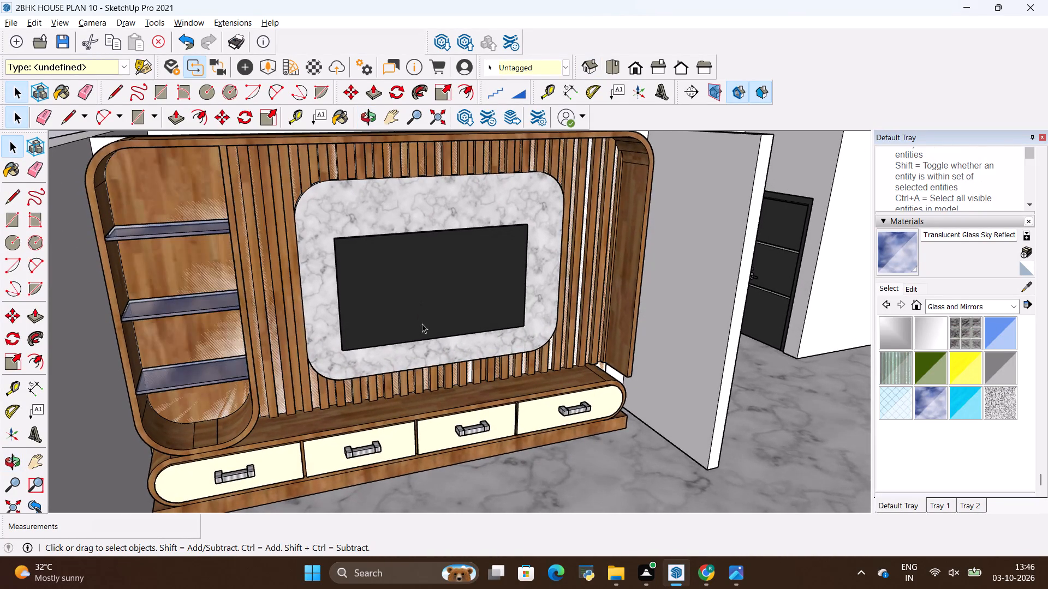
pyautogui.scroll(-1, 422, 323)
pyautogui.middleClick(422, 323)
pyautogui.scroll(1, 422, 323)
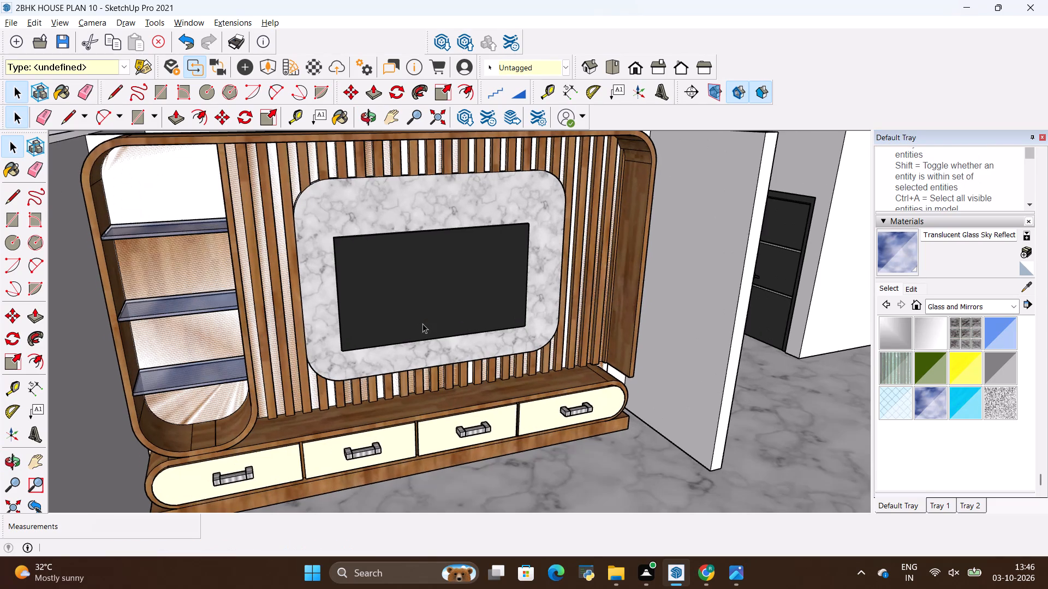
pyautogui.moveTo(422, 323); pyautogui.dragTo(430, 335, button='middle')
pyautogui.scroll(2, 384, 278)
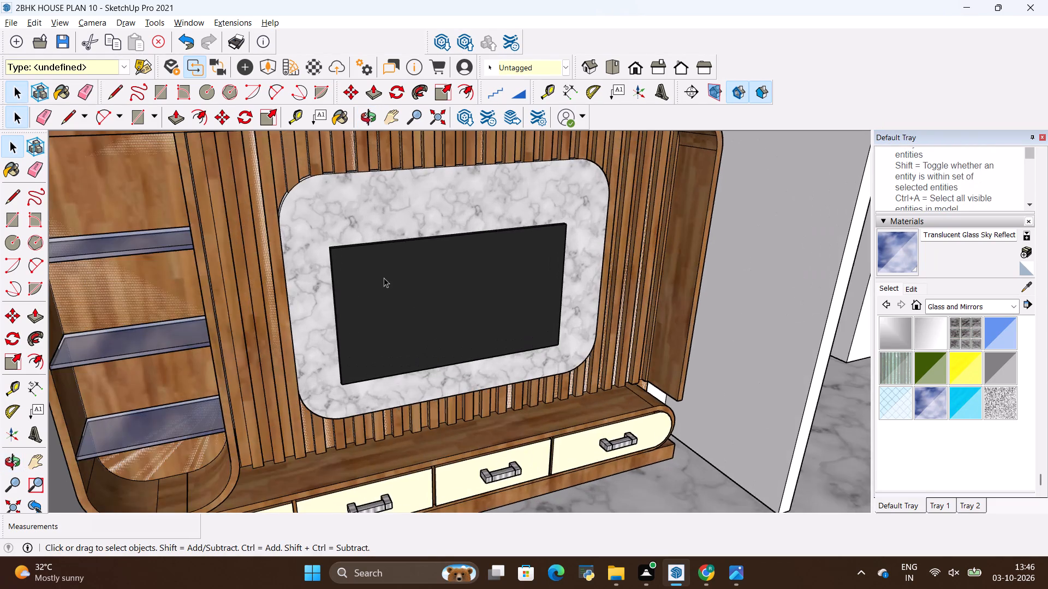
pyautogui.moveTo(418, 291); pyautogui.dragTo(430, 320, button='middle')
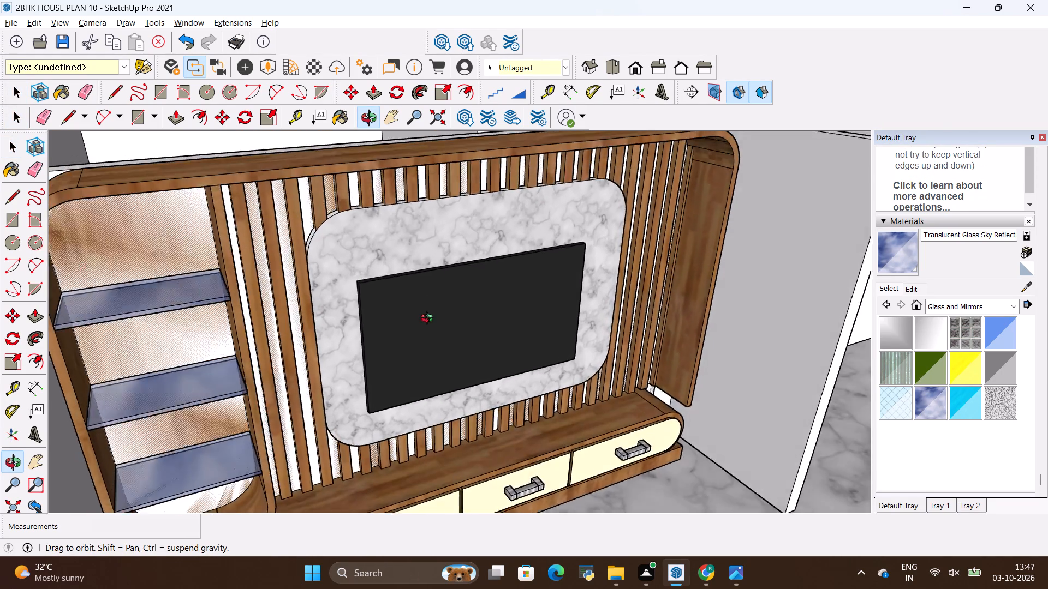
pyautogui.moveTo(430, 320); pyautogui.dragTo(424, 334, button='middle')
pyautogui.scroll(1, 420, 331)
pyautogui.scroll(-8, 413, 327)
pyautogui.moveTo(438, 395); pyautogui.dragTo(428, 343, button='middle')
pyautogui.scroll(5, 426, 342)
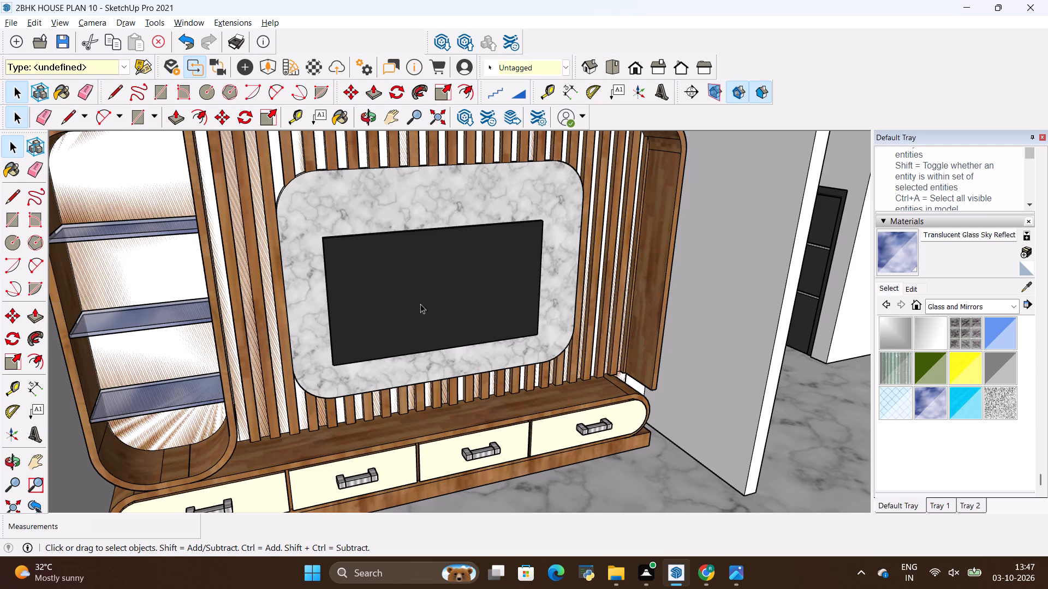
pyautogui.scroll(1, 375, 284)
pyautogui.scroll(-3, 375, 284)
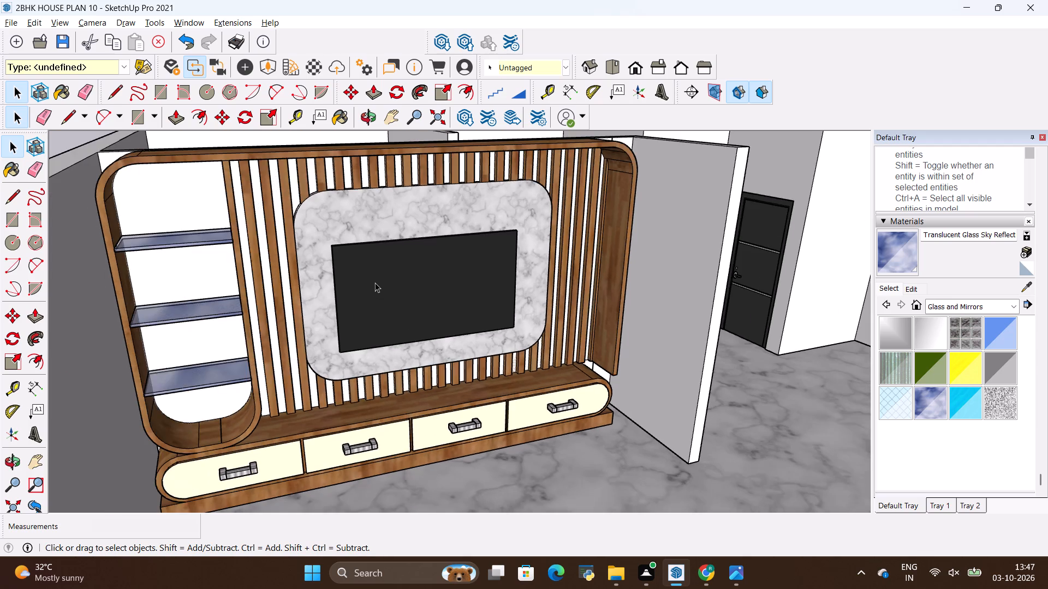
pyautogui.scroll(-4, 375, 281)
pyautogui.scroll(3, 386, 249)
pyautogui.moveTo(488, 323); pyautogui.dragTo(457, 323, button='middle')
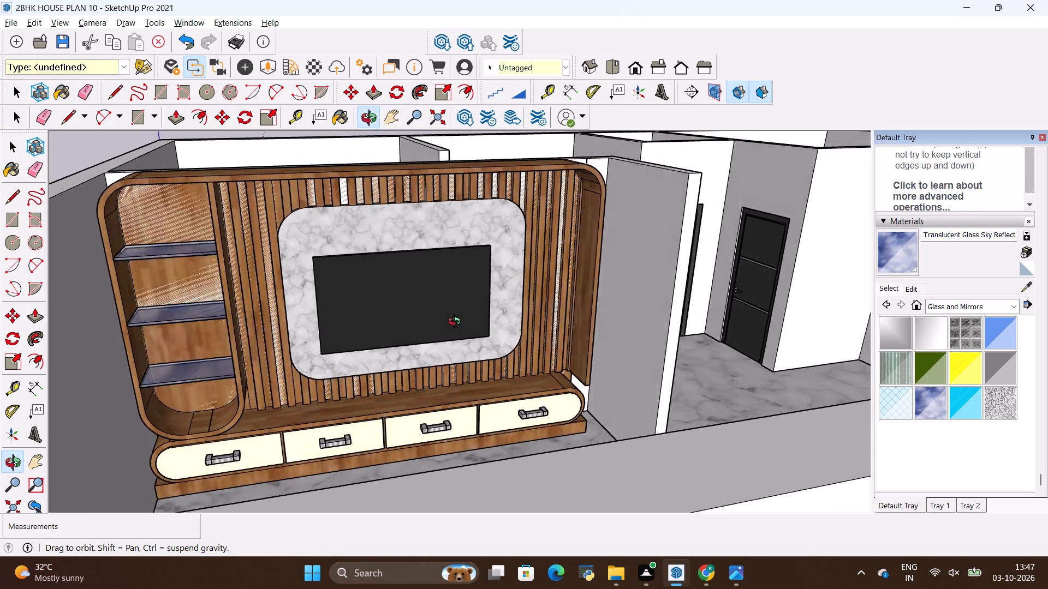
pyautogui.moveTo(457, 323); pyautogui.dragTo(402, 315, button='middle')
pyautogui.scroll(-4, 348, 278)
pyautogui.scroll(3, 309, 255)
pyautogui.moveTo(208, 247); pyautogui.dragTo(232, 273, button='middle')
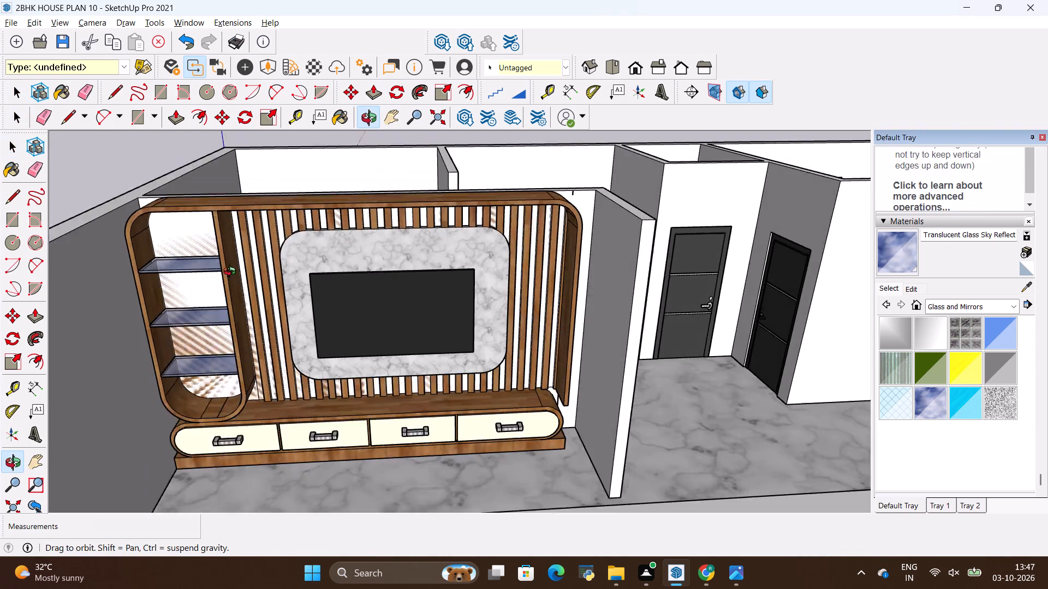
pyautogui.moveTo(232, 273); pyautogui.dragTo(248, 291, button='middle')
pyautogui.scroll(5, 225, 365)
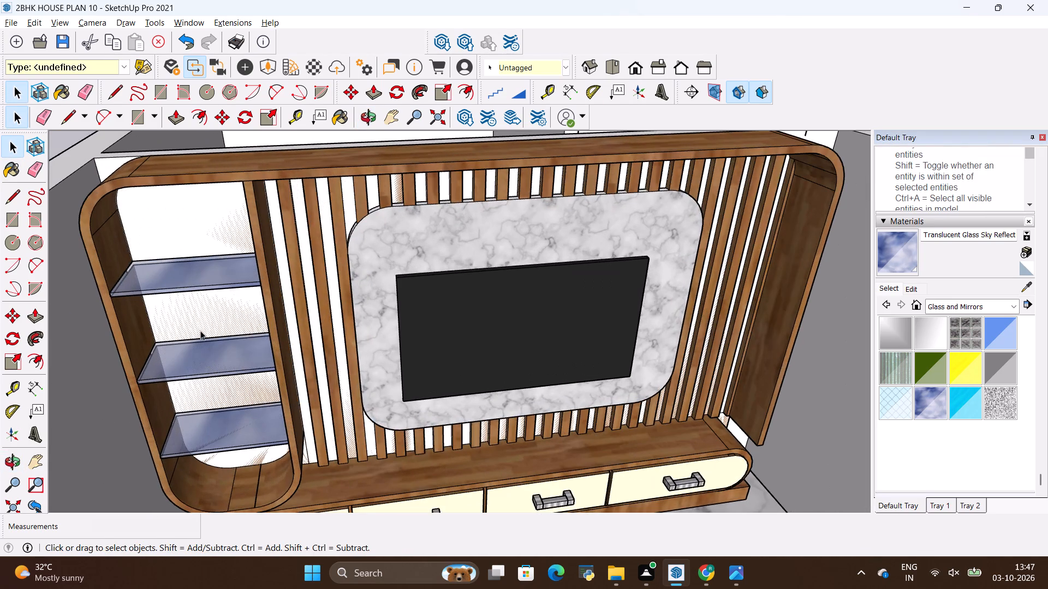
# Examine the whole house model from outside and above, with the TV wall unit in its room.
pyautogui.scroll(-15, 200, 330)
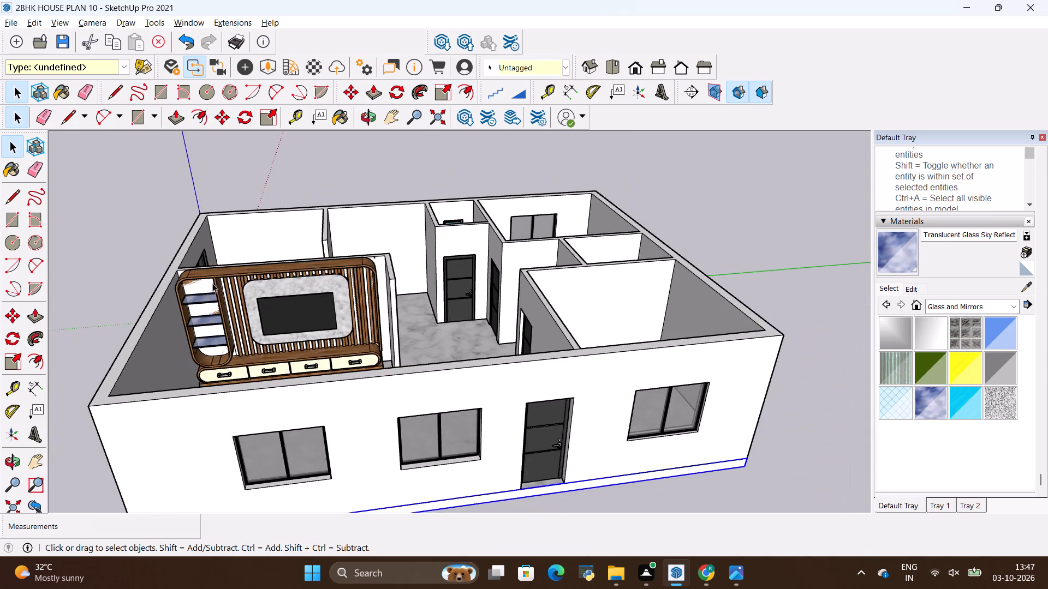
pyautogui.scroll(-6, 213, 279)
pyautogui.scroll(2, 519, 326)
pyautogui.scroll(1, 556, 358)
pyautogui.moveTo(556, 358); pyautogui.dragTo(493, 382, button='middle')
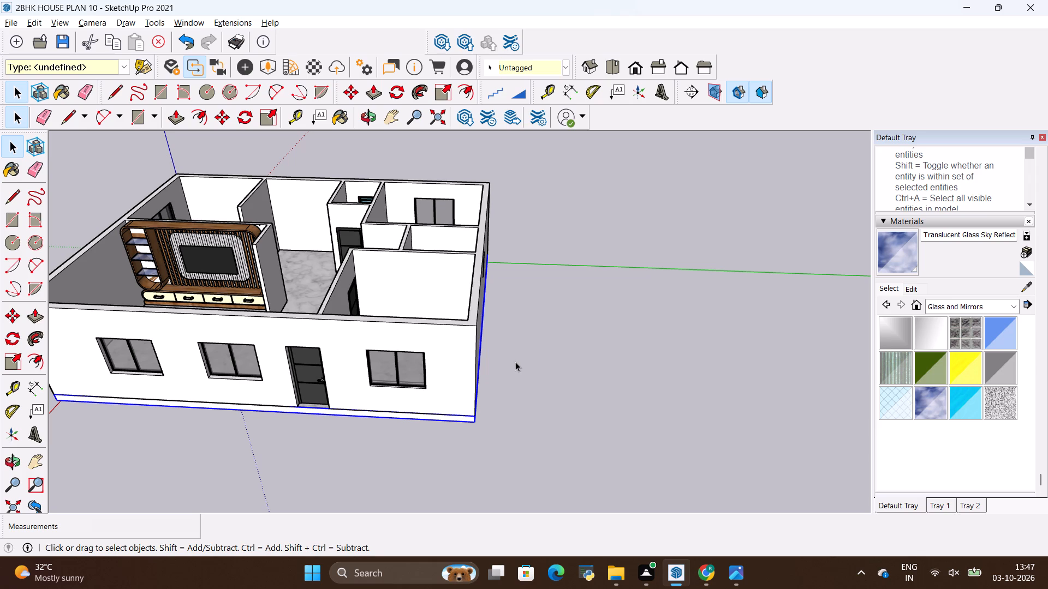
pyautogui.scroll(-3, 385, 353)
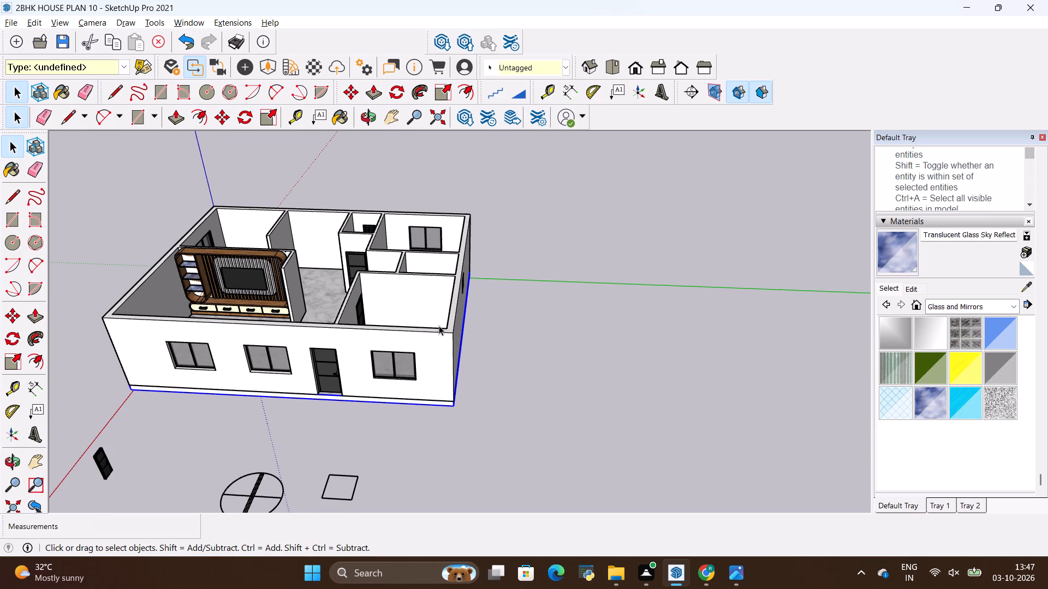
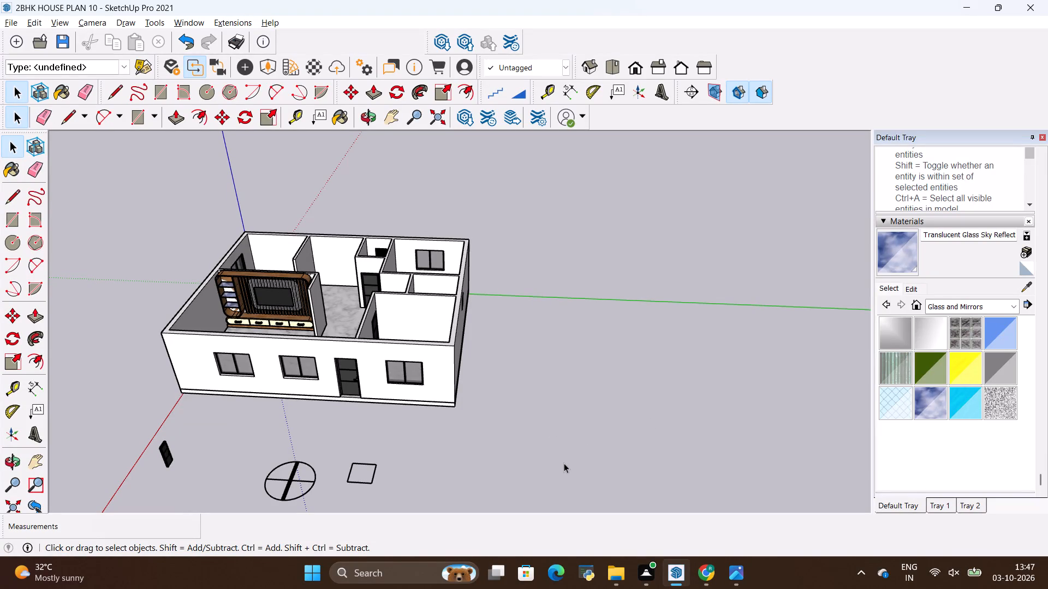
# Examine the whole house model from several sides and above, including the rooms, doors, windows and the TV wall unit.
pyautogui.scroll(-3, 480, 490)
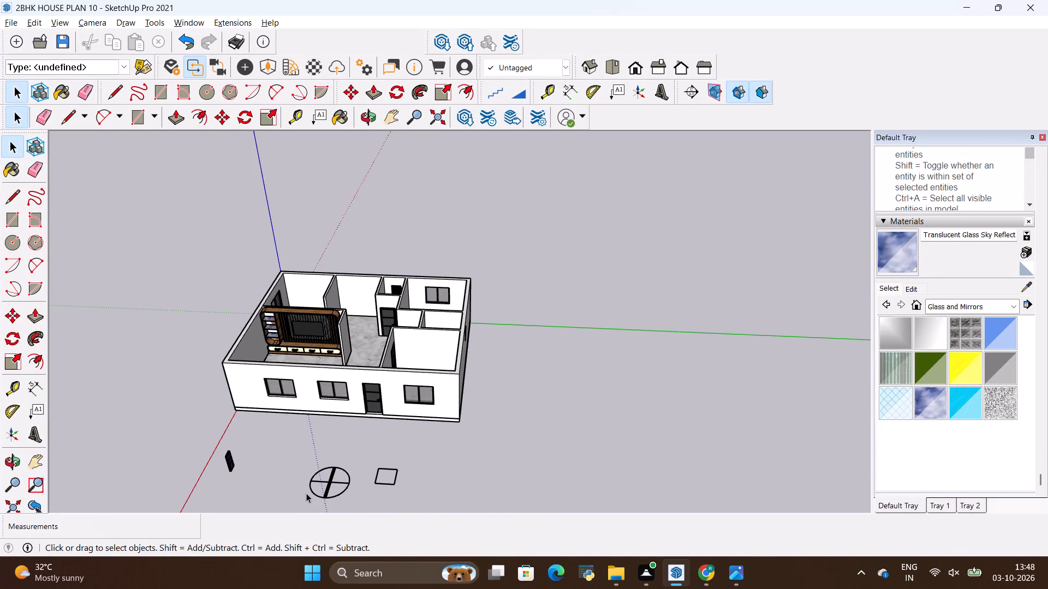
pyautogui.moveTo(223, 450); pyautogui.dragTo(654, 290, button='middle')
pyautogui.scroll(-2, 466, 327)
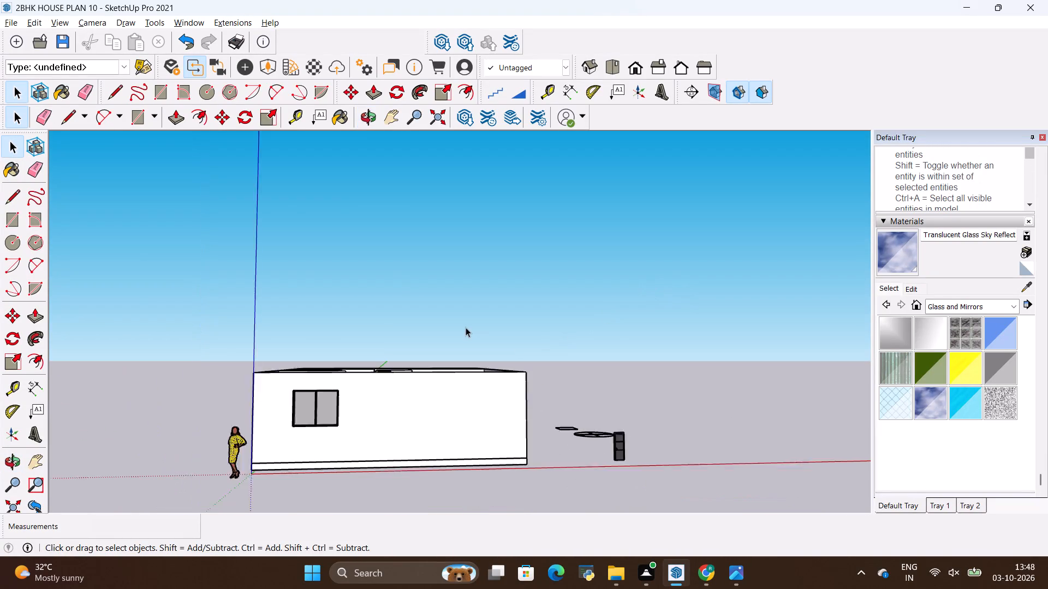
pyautogui.scroll(-2, 466, 327)
pyautogui.moveTo(281, 451); pyautogui.dragTo(661, 450, button='middle')
pyautogui.scroll(-4, 599, 336)
pyautogui.moveTo(600, 341); pyautogui.dragTo(272, 483, button='middle')
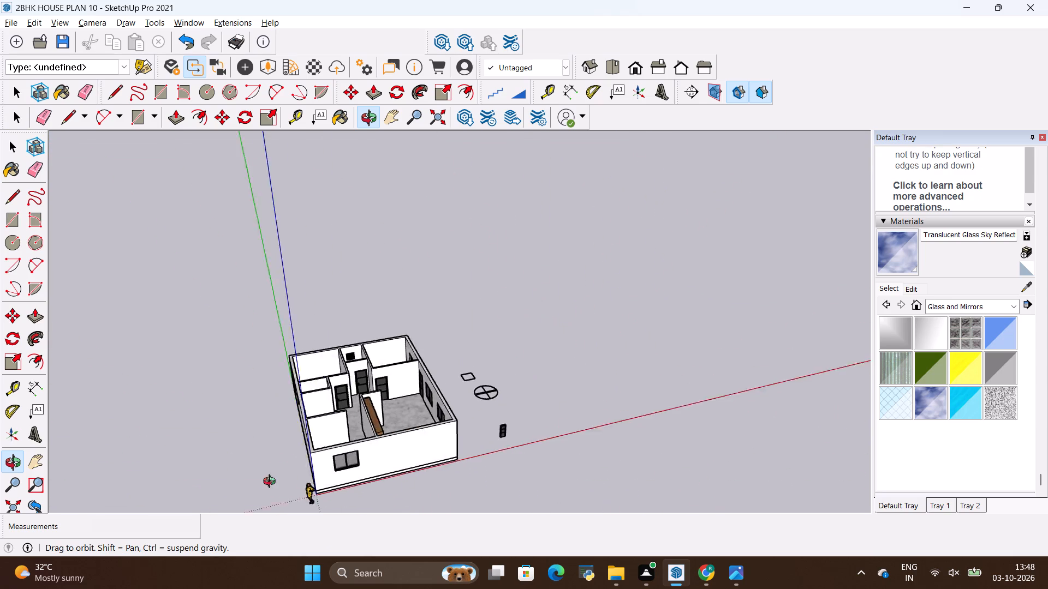
pyautogui.moveTo(272, 483); pyautogui.dragTo(246, 482, button='middle')
pyautogui.moveTo(534, 397); pyautogui.dragTo(341, 445, button='middle')
pyautogui.scroll(5, 409, 292)
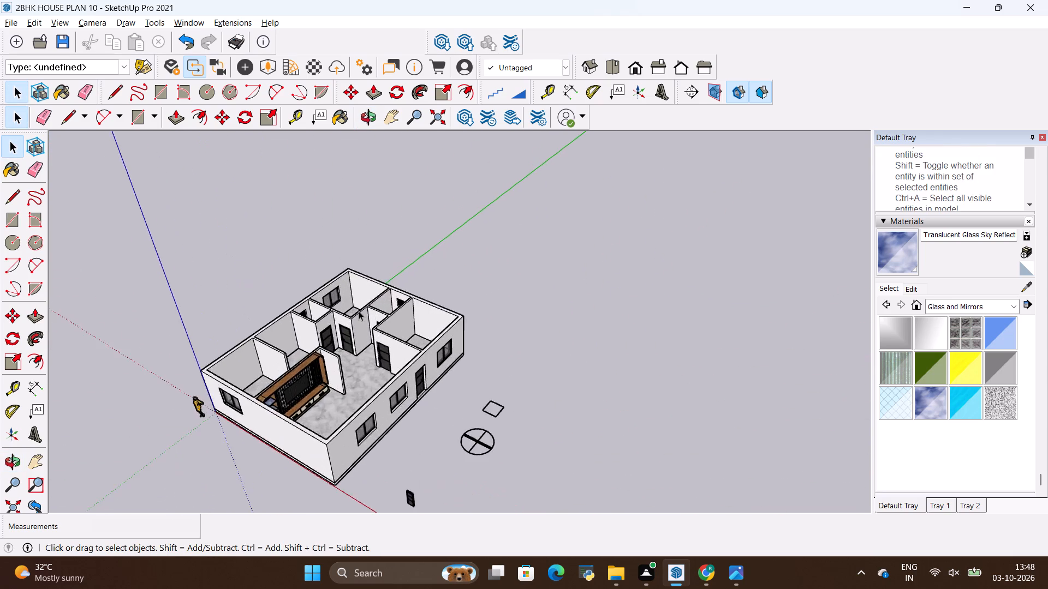
pyautogui.scroll(17, 359, 311)
pyautogui.scroll(-3, 366, 332)
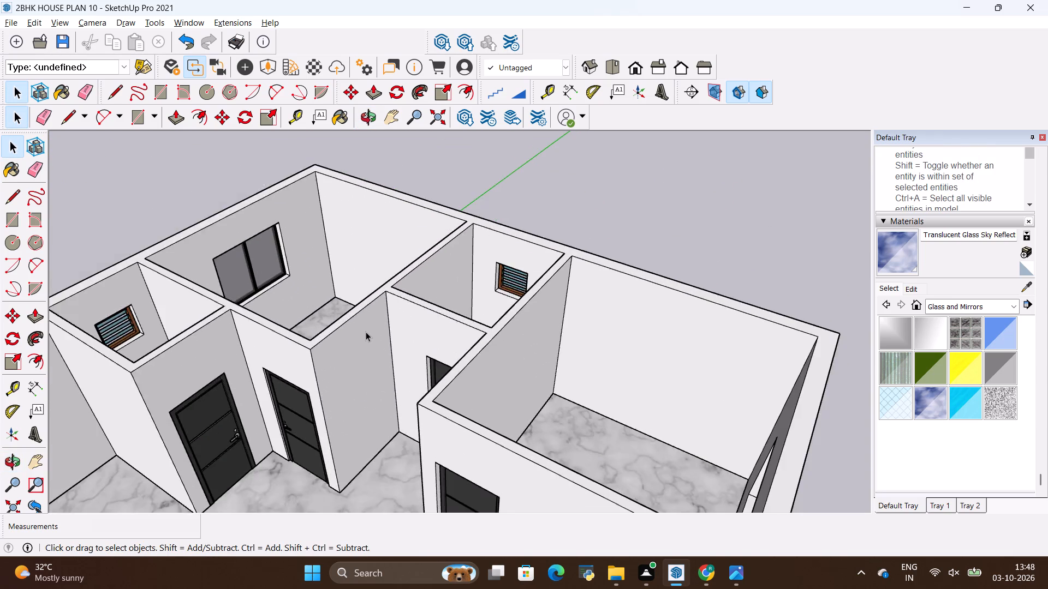
pyautogui.scroll(-18, 366, 332)
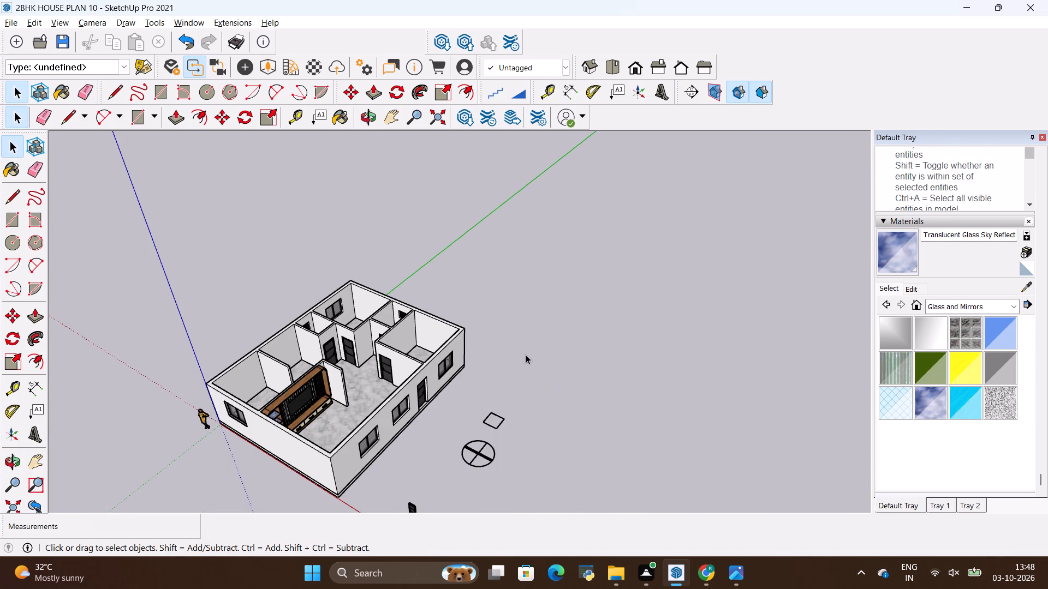
pyautogui.moveTo(606, 355); pyautogui.dragTo(314, 370, button='middle')
pyautogui.scroll(3, 471, 316)
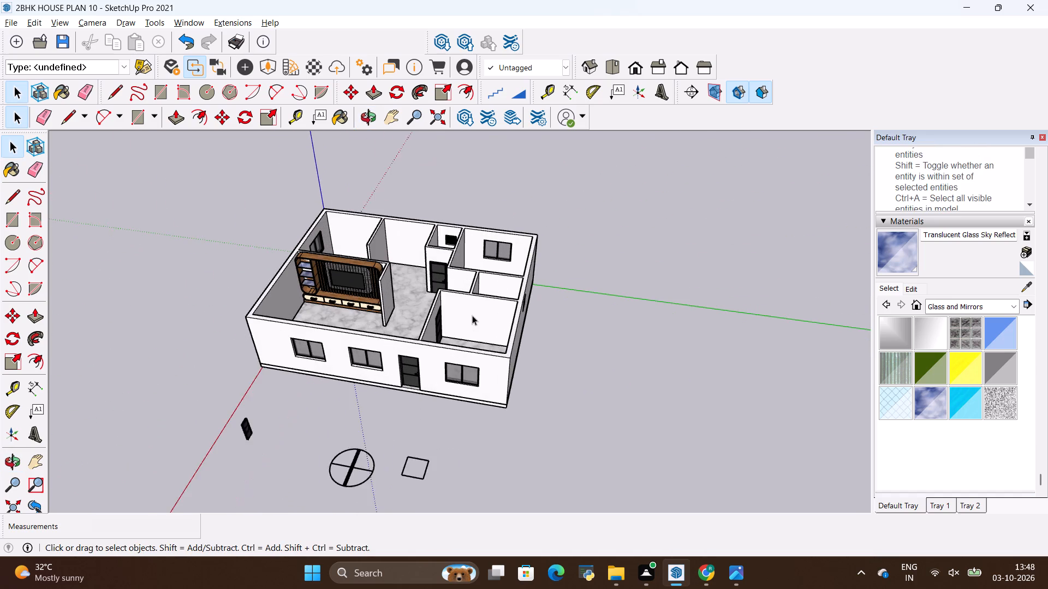
pyautogui.scroll(1, 472, 315)
pyautogui.scroll(5, 415, 224)
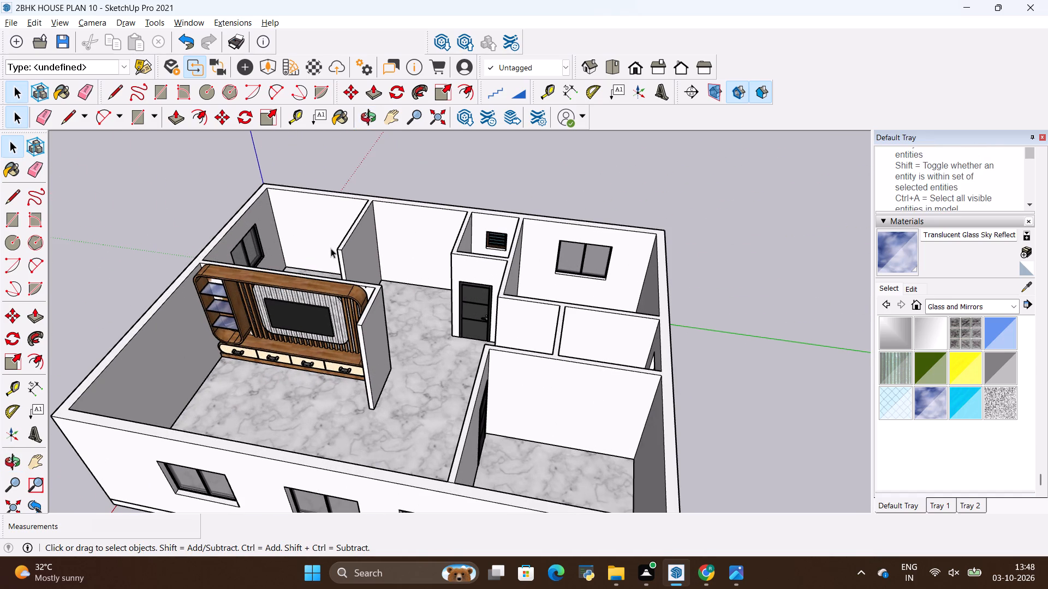
# Measure the floor width of the windowed room behind the TV wall unit, from the partition to the opposite wall.
pyautogui.moveTo(330, 276); pyautogui.dragTo(264, 308, button='middle')
pyautogui.moveTo(418, 276); pyautogui.dragTo(257, 269, button='middle')
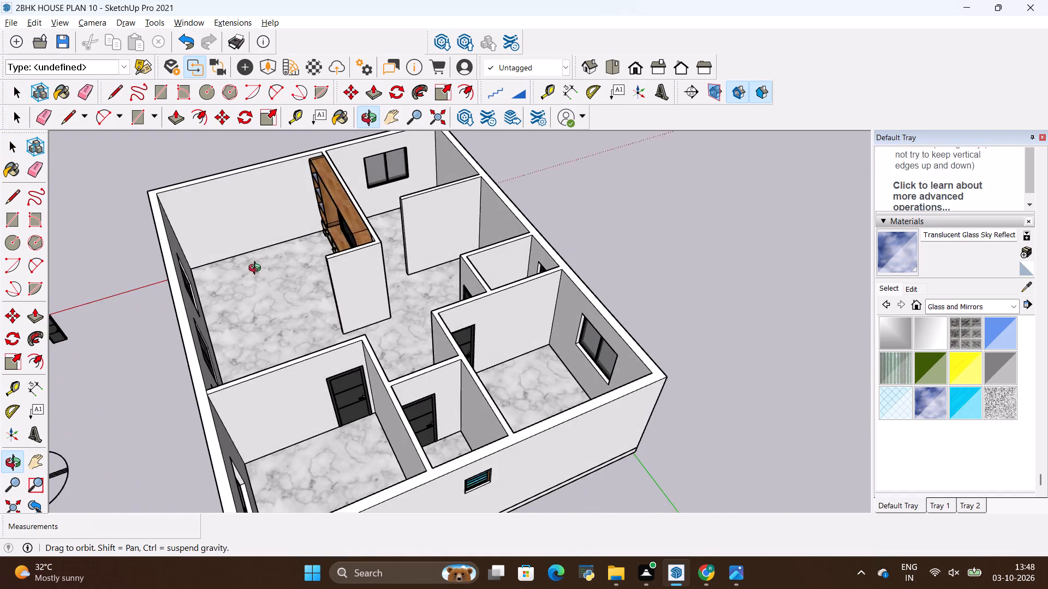
pyautogui.moveTo(257, 269); pyautogui.dragTo(263, 268, button='middle')
pyautogui.scroll(-5, 398, 314)
pyautogui.scroll(7, 402, 176)
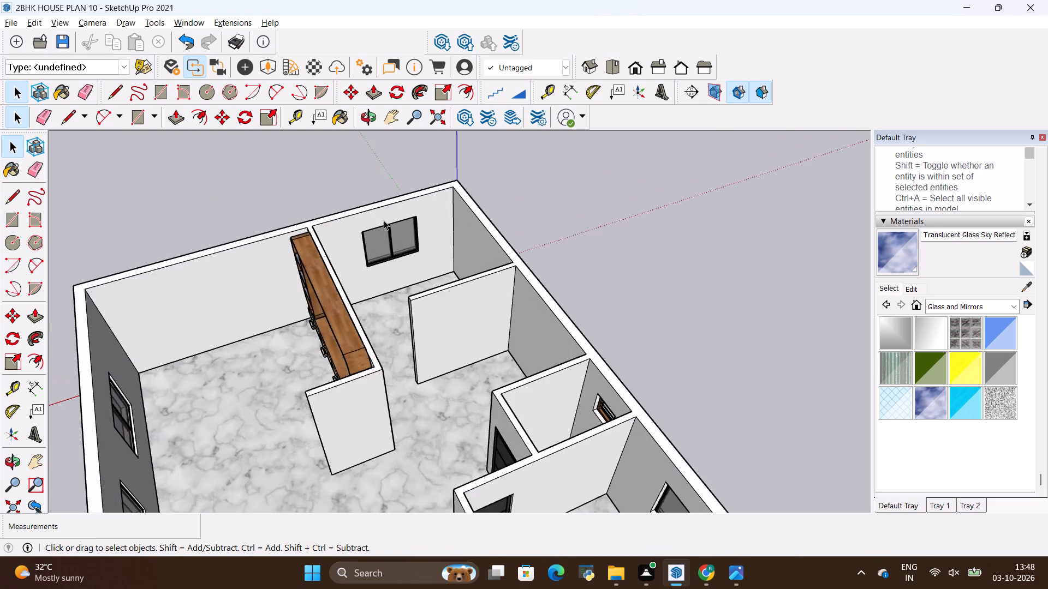
pyautogui.scroll(6, 384, 220)
pyautogui.scroll(1, 380, 308)
pyautogui.moveTo(380, 308); pyautogui.dragTo(317, 342, button='middle')
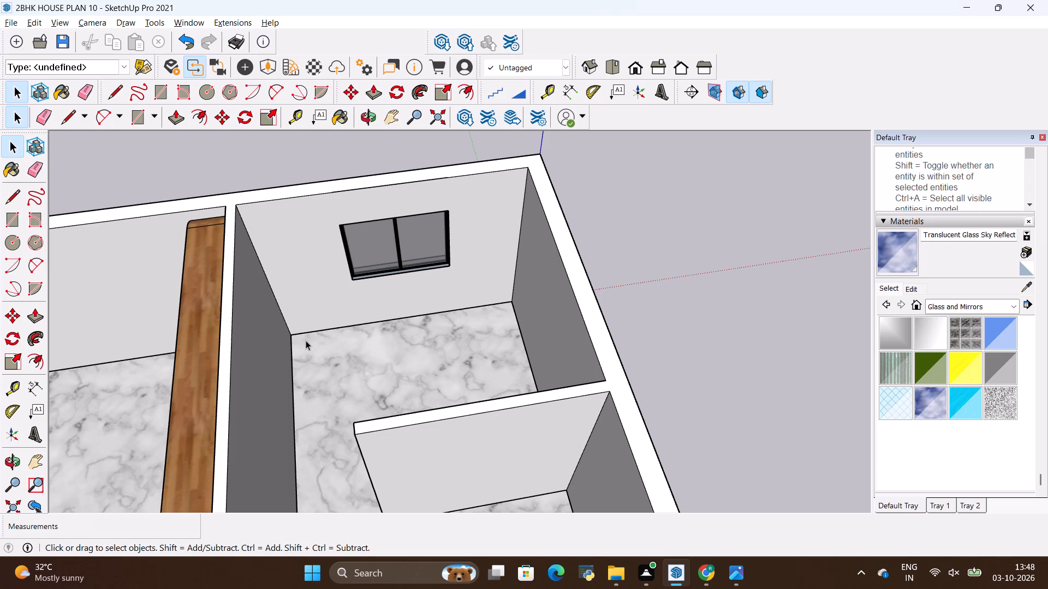
pyautogui.press('t')
pyautogui.click(291, 361)
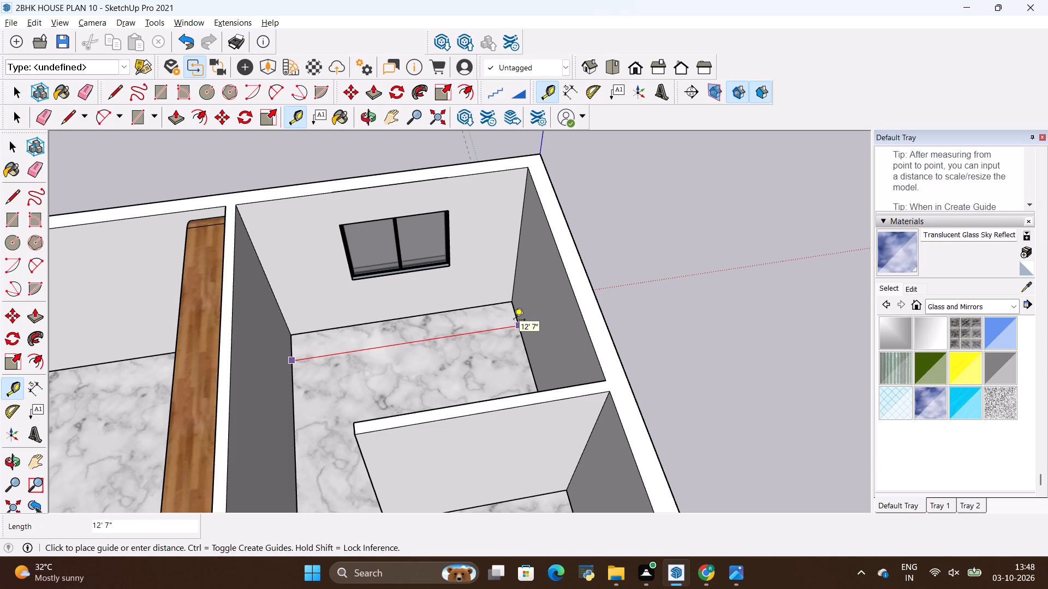
pyautogui.press('Escape')
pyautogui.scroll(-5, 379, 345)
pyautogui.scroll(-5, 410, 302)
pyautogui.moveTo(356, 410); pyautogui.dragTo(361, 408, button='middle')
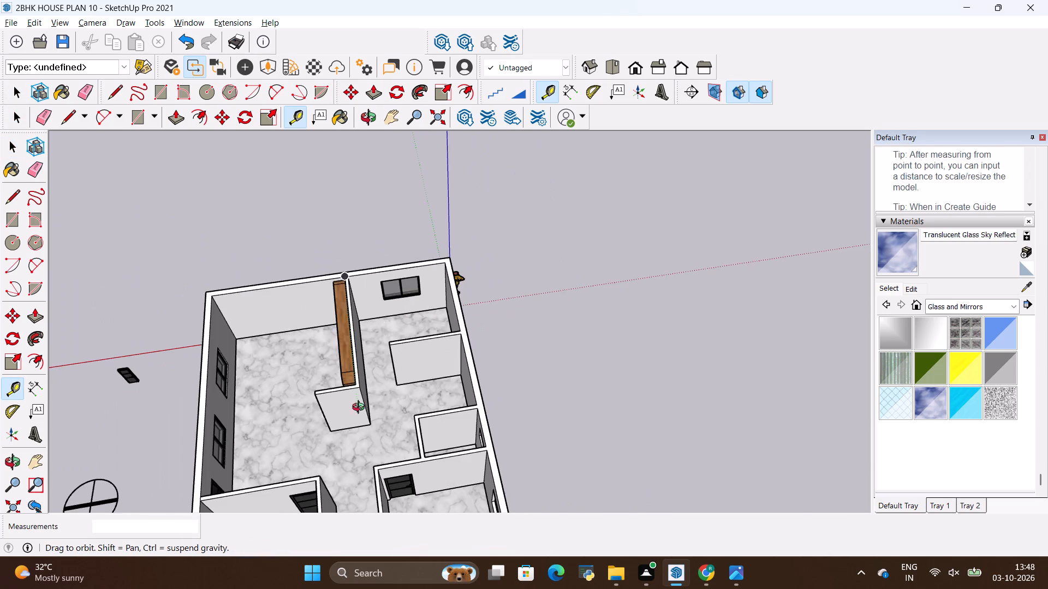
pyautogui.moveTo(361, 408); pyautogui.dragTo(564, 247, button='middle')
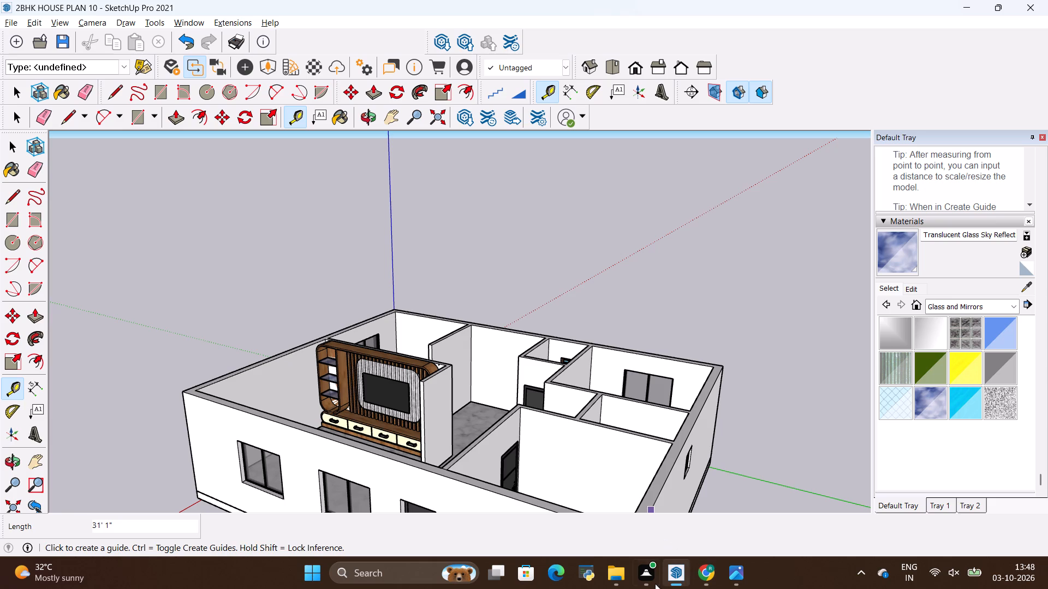
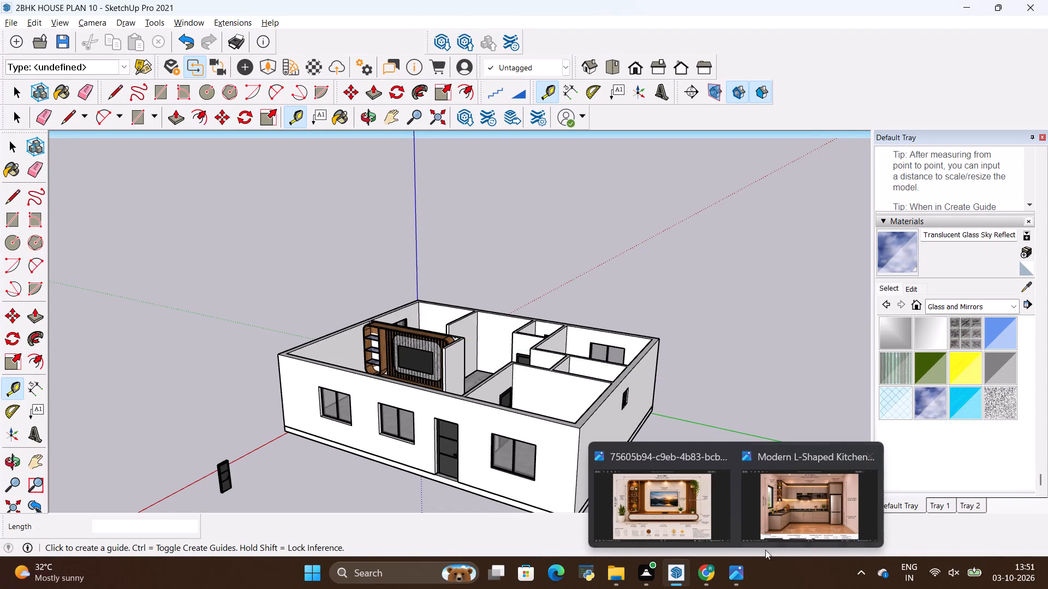
# Switch to the Modern L-Shaped Kitchen Blueprint Render image and examine the cabinet layout and its labelled dimensions.
pyautogui.click(782, 515)
pyautogui.hotkey('alt', 'Tab')
pyautogui.hotkey('alt', 'Tab')
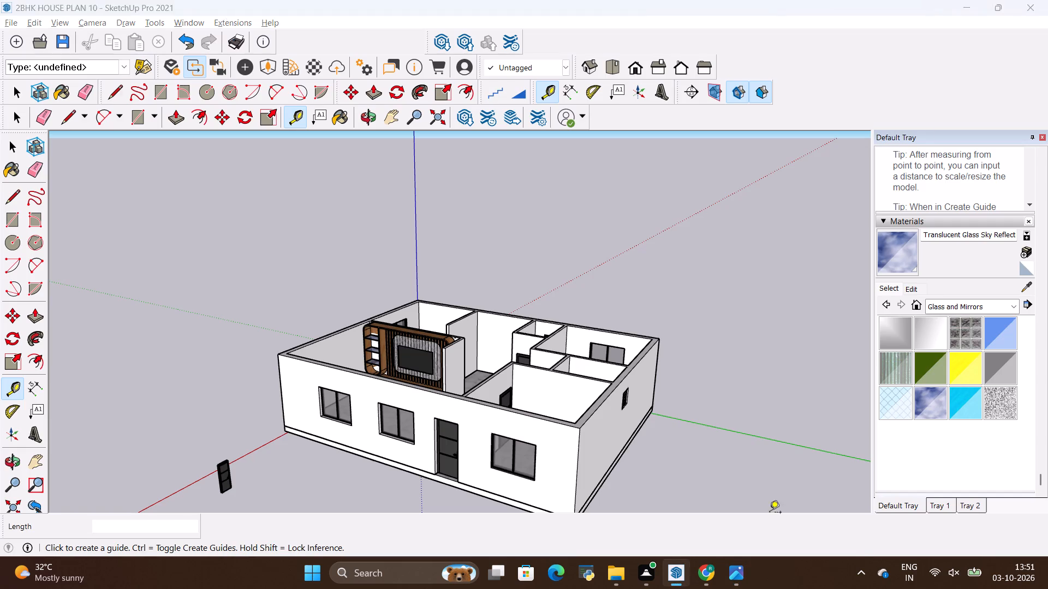
pyautogui.hotkey('alt', 'Tab')
pyautogui.hotkey('alt', 'Tab')
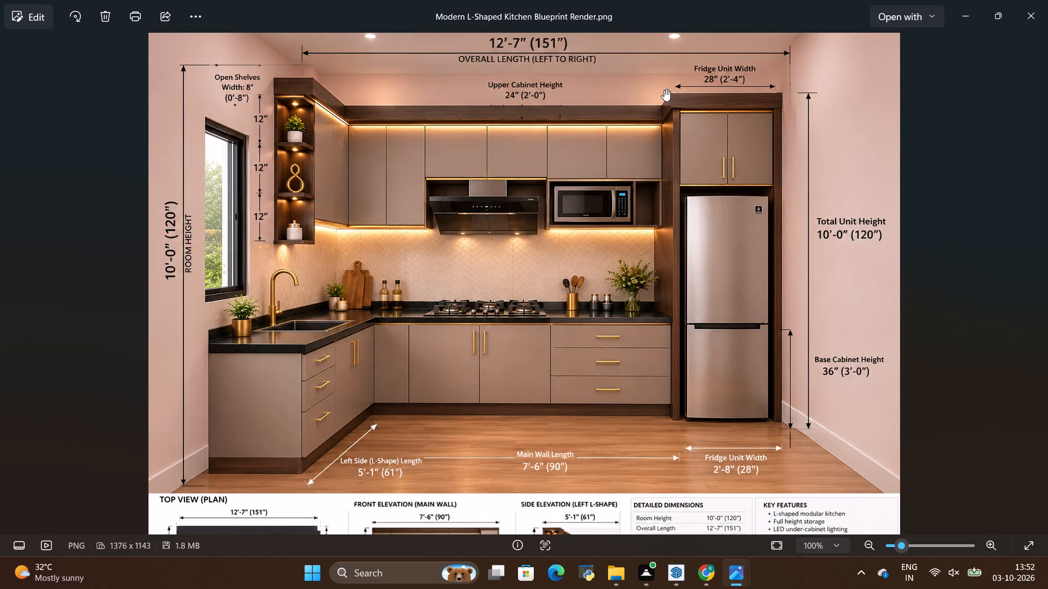
pyautogui.scroll(2, 686, 79)
pyautogui.scroll(-4, 734, 206)
pyautogui.scroll(3, 594, 329)
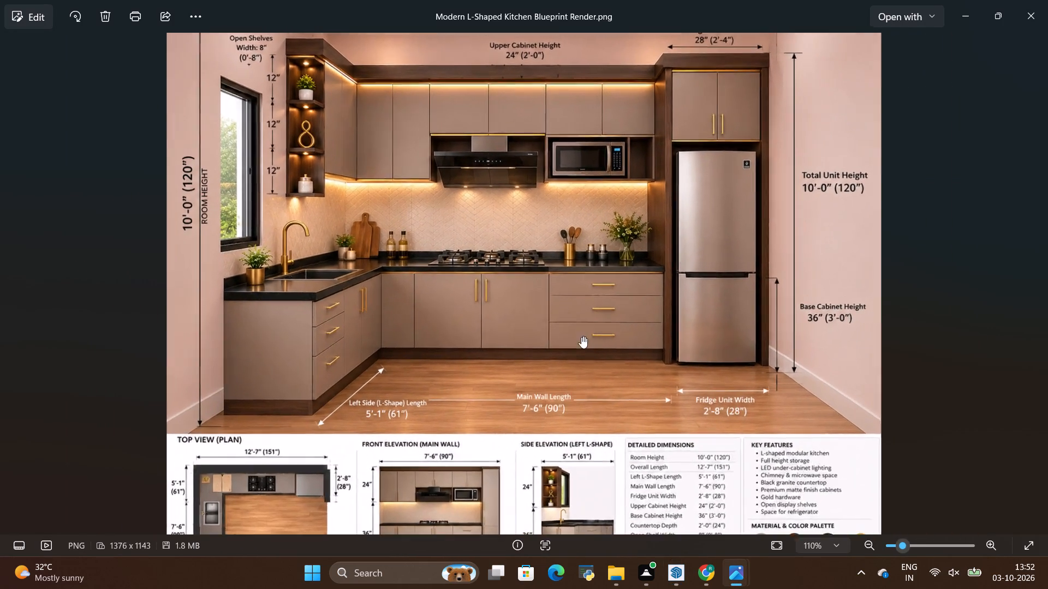
pyautogui.scroll(-4, 577, 311)
pyautogui.scroll(2, 532, 95)
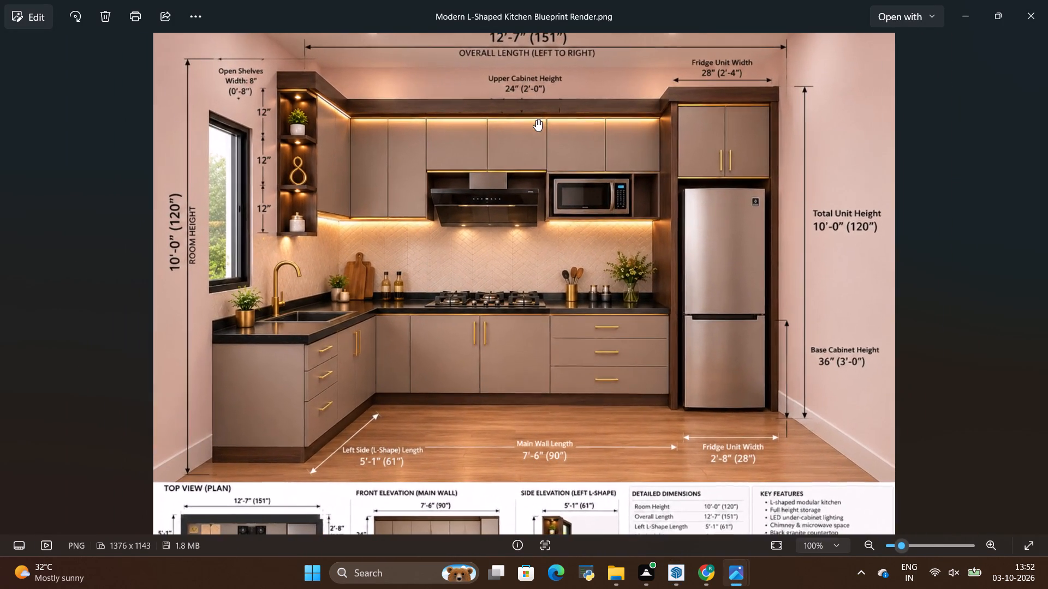
pyautogui.hotkey('alt', 'Tab')
# Examine the windowed room behind the TV wall unit in the house model, comparing its walls with the kitchen reference.
pyautogui.scroll(7, 420, 425)
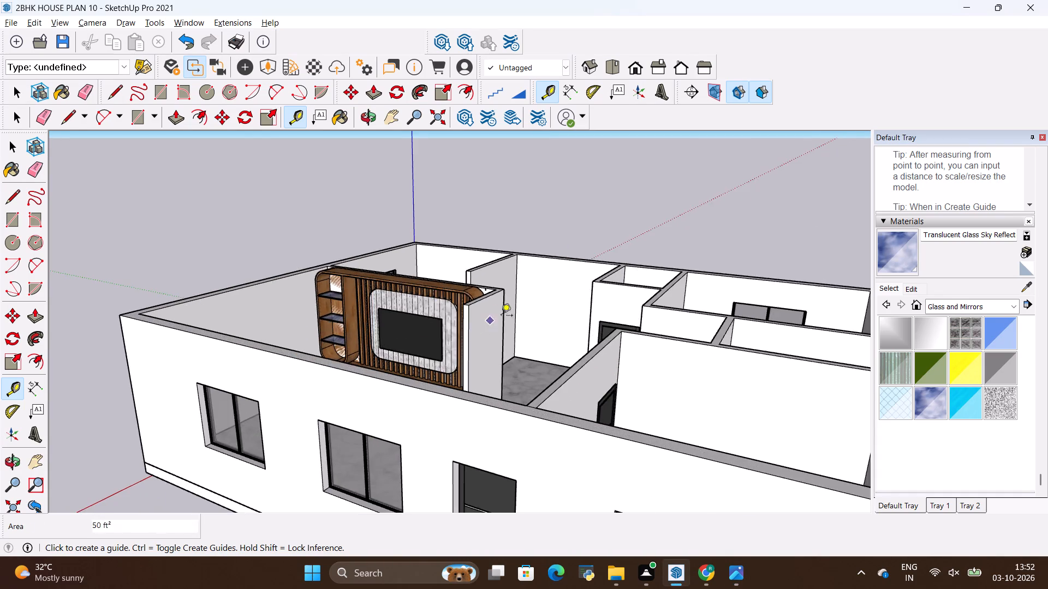
pyautogui.scroll(-4, 505, 316)
pyautogui.moveTo(545, 329); pyautogui.dragTo(267, 443, button='middle')
pyautogui.scroll(-1, 300, 406)
pyautogui.scroll(6, 462, 307)
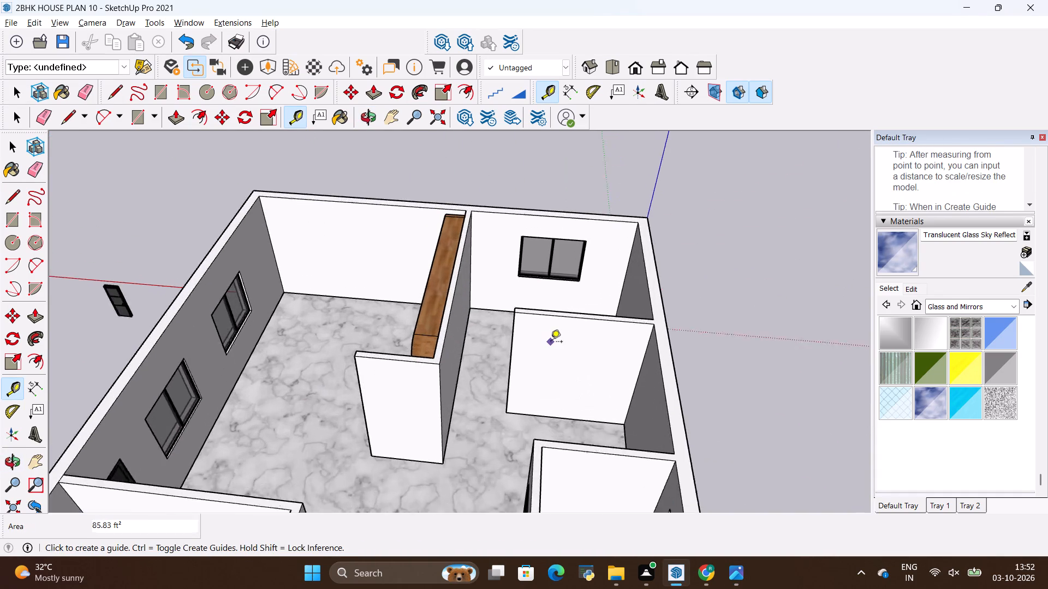
pyautogui.scroll(9, 551, 342)
pyautogui.scroll(-5, 511, 348)
pyautogui.moveTo(508, 363); pyautogui.dragTo(705, 390, button='middle')
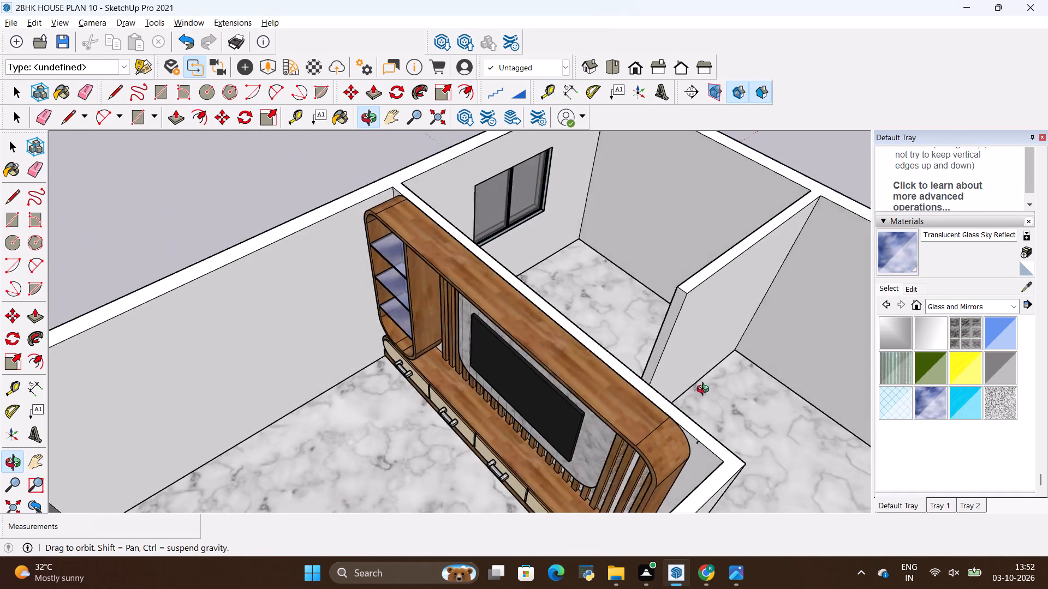
pyautogui.moveTo(705, 390); pyautogui.dragTo(524, 393, button='middle')
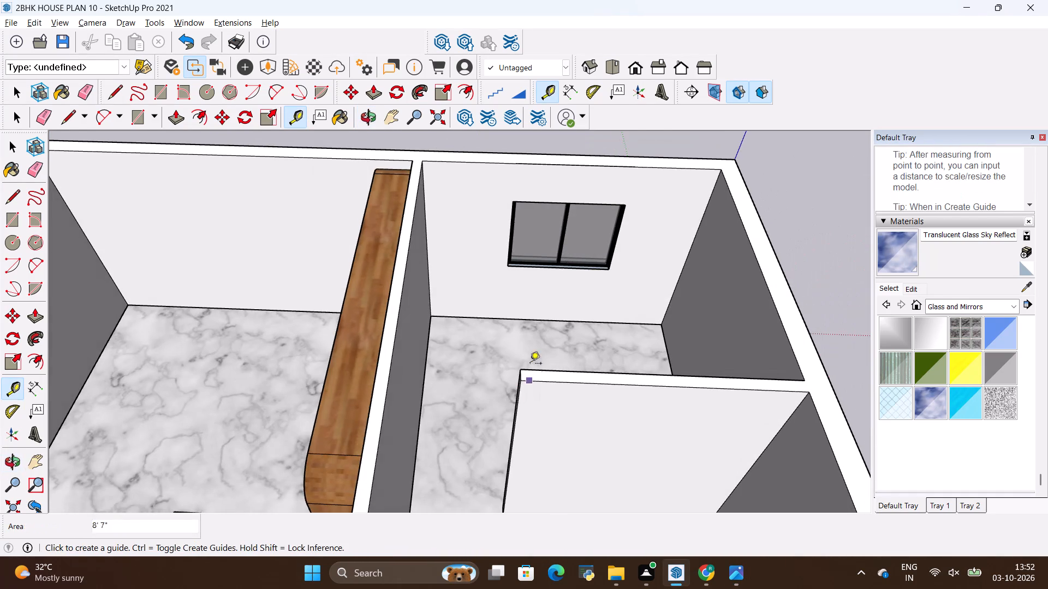
pyautogui.scroll(2, 528, 338)
pyautogui.hotkey('alt', 'Tab')
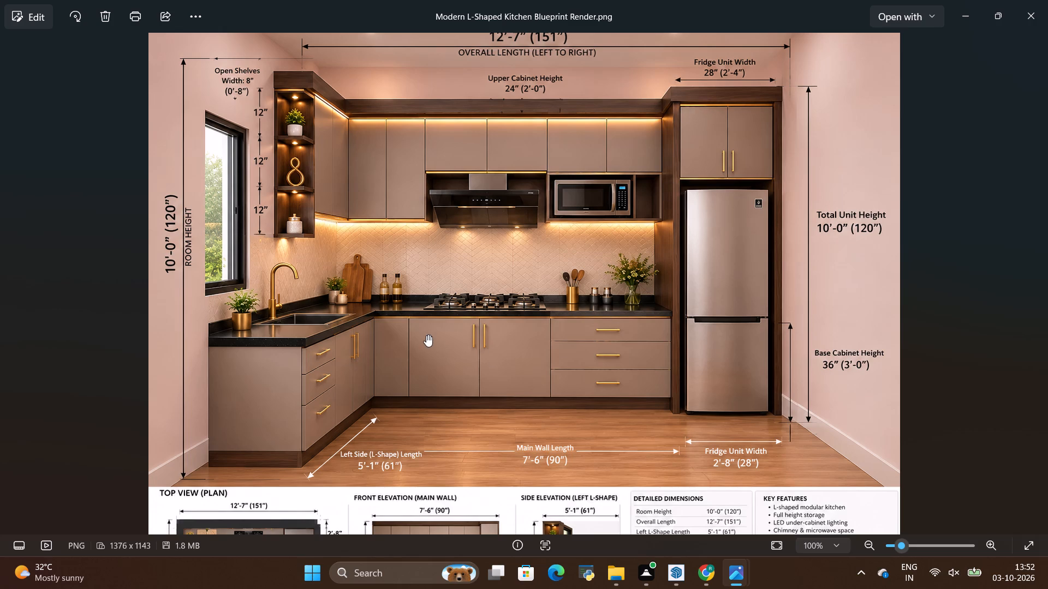
pyautogui.hotkey('alt', 'Tab')
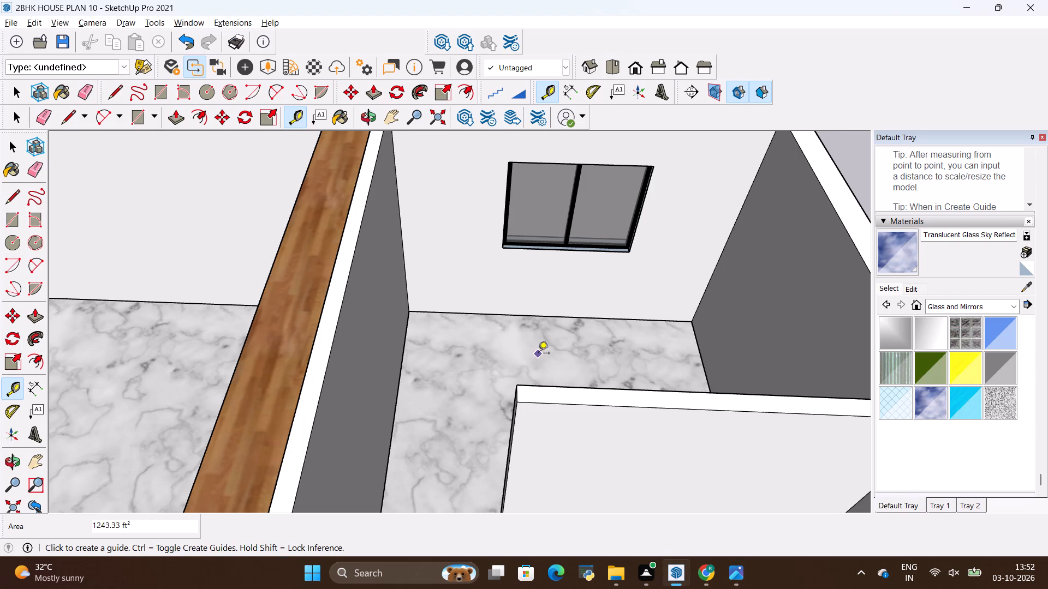
pyautogui.moveTo(481, 333); pyautogui.dragTo(676, 441, button='middle')
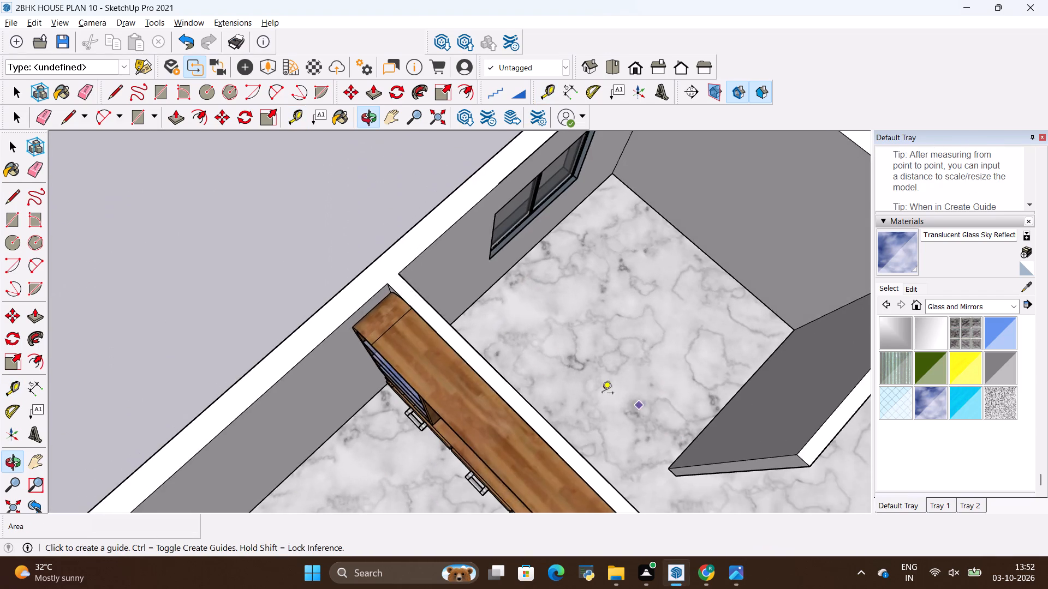
pyautogui.scroll(-5, 525, 381)
pyautogui.moveTo(686, 312); pyautogui.dragTo(717, 266, button='middle')
pyautogui.scroll(4, 696, 256)
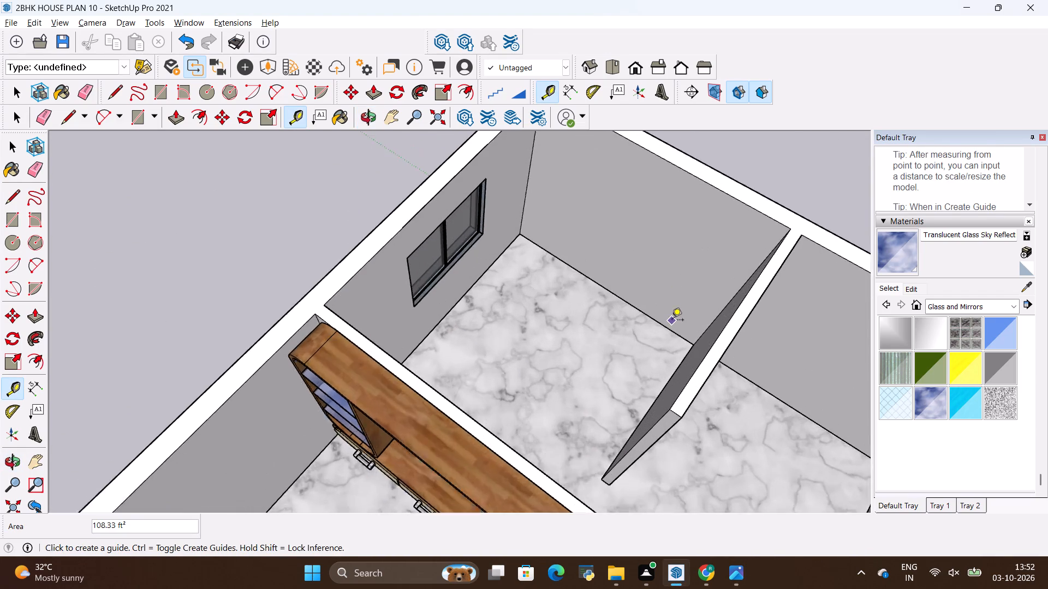
pyautogui.scroll(2, 672, 321)
pyautogui.moveTo(576, 400); pyautogui.dragTo(654, 404, button='middle')
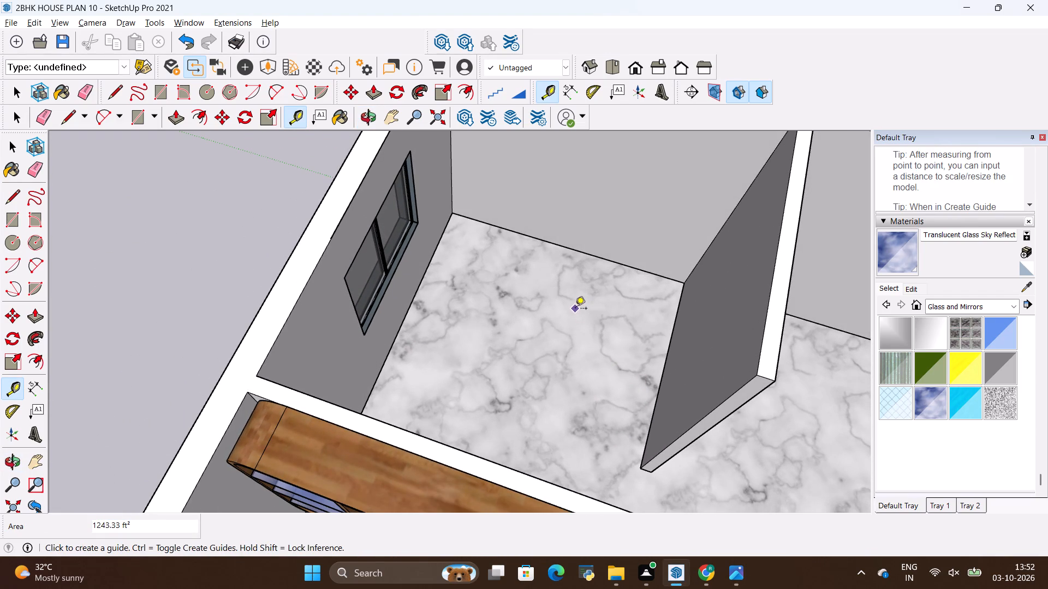
# Study the kitchen reference's top view, elevations and detailed dimensions for the L-shaped counter and the fridge unit.
pyautogui.hotkey('alt', 'Tab')
pyautogui.scroll(-5, 549, 306)
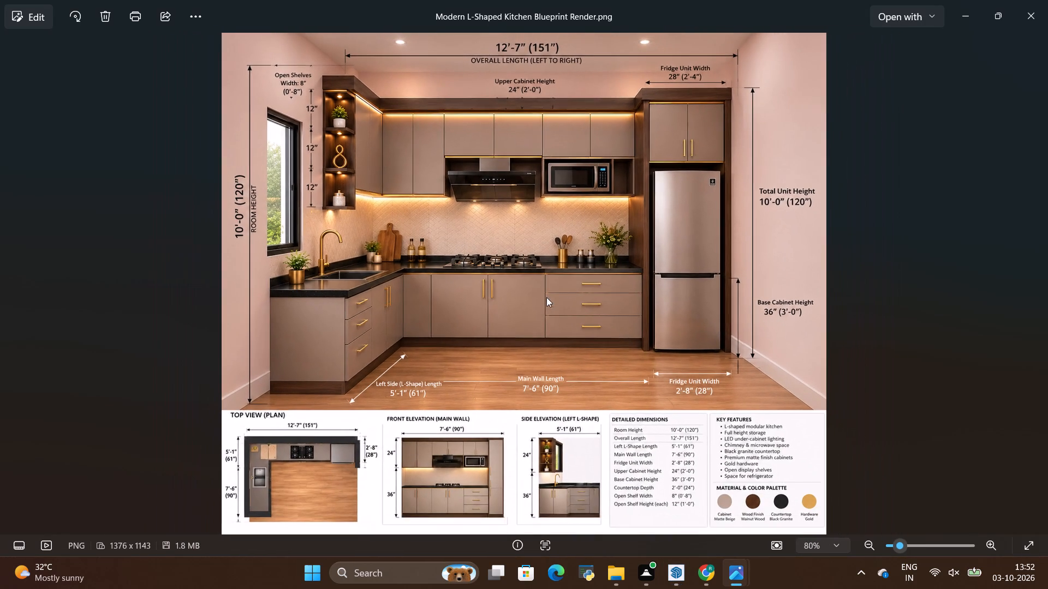
pyautogui.scroll(2, 628, 476)
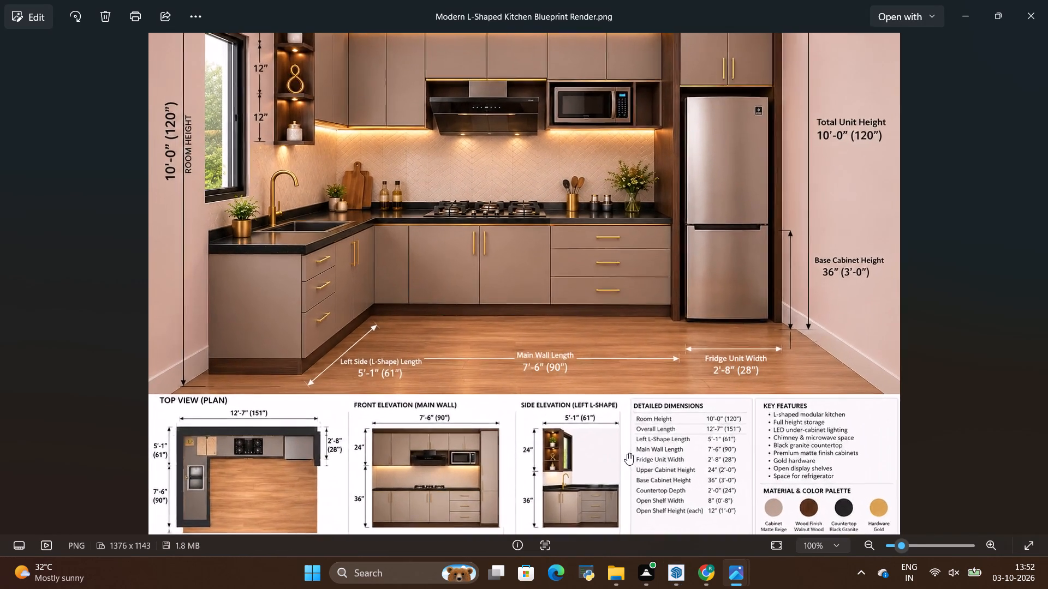
pyautogui.scroll(4, 627, 453)
pyautogui.scroll(-5, 623, 424)
pyautogui.scroll(3, 659, 502)
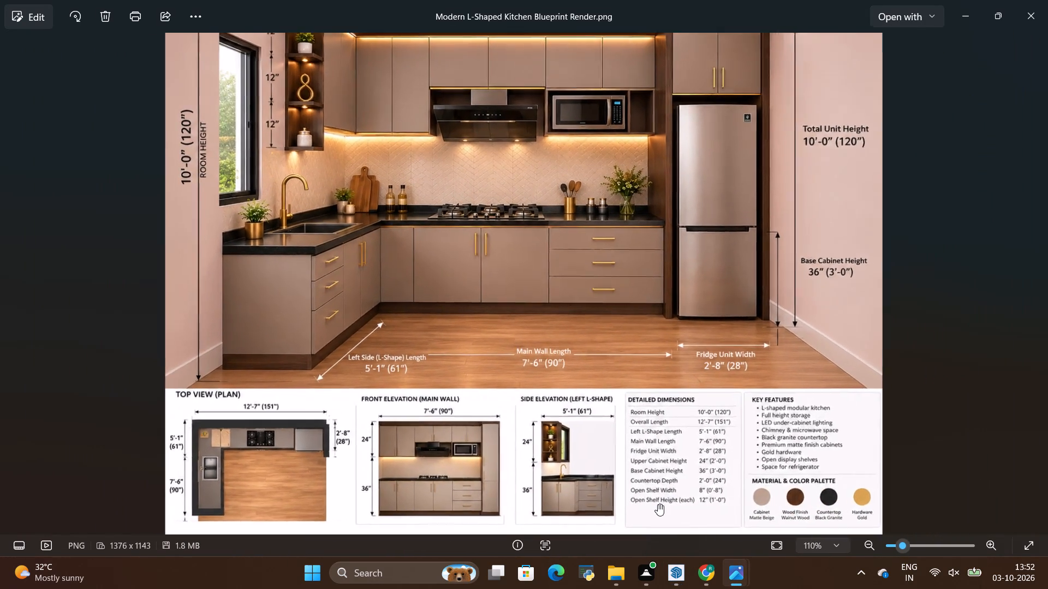
pyautogui.scroll(1, 658, 504)
pyautogui.scroll(3, 714, 512)
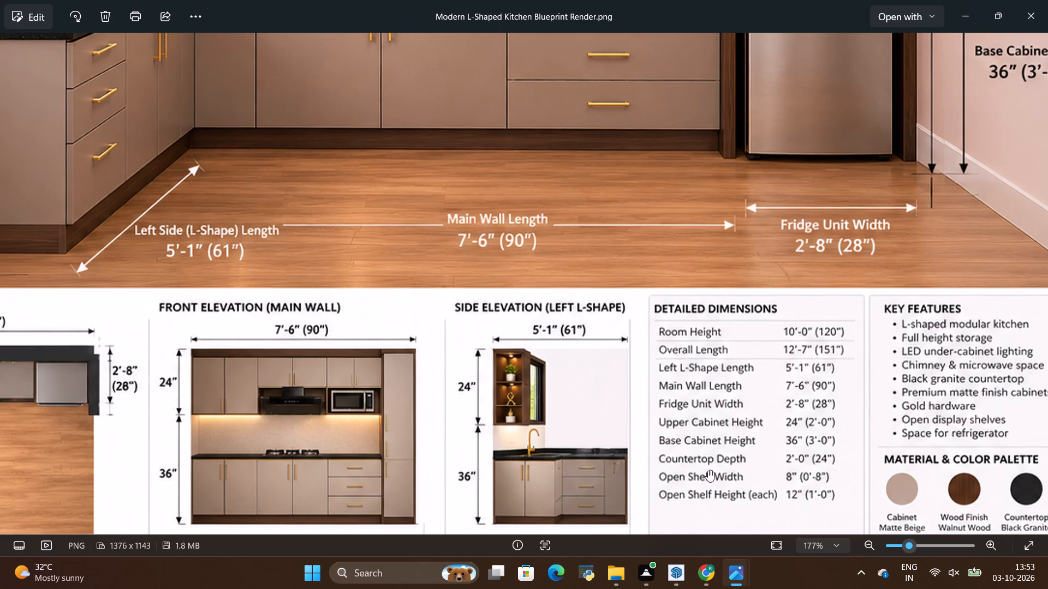
pyautogui.scroll(-3, 594, 458)
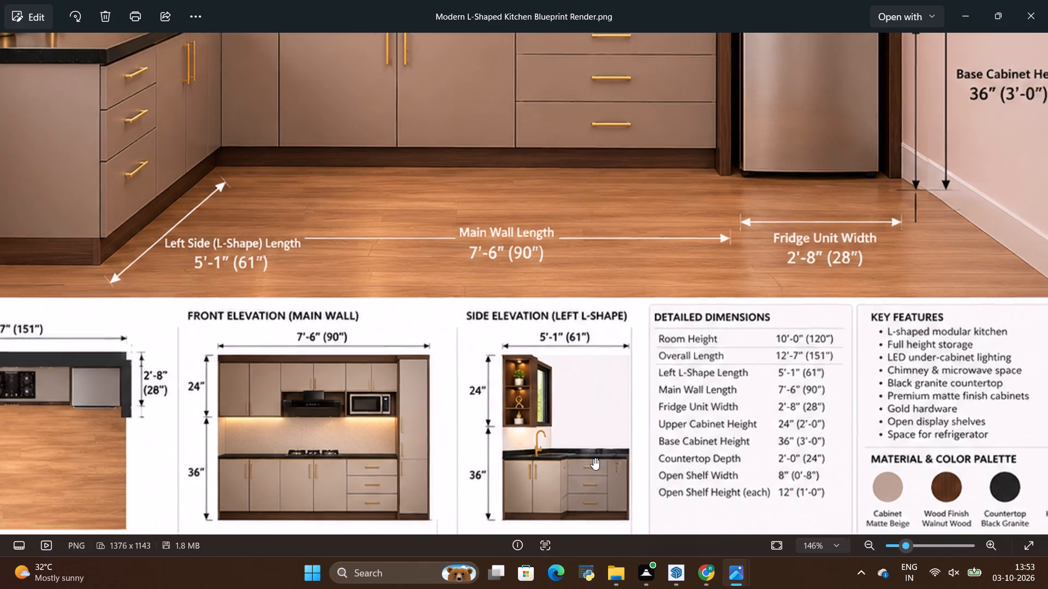
pyautogui.scroll(-2, 593, 458)
pyautogui.scroll(2, 102, 491)
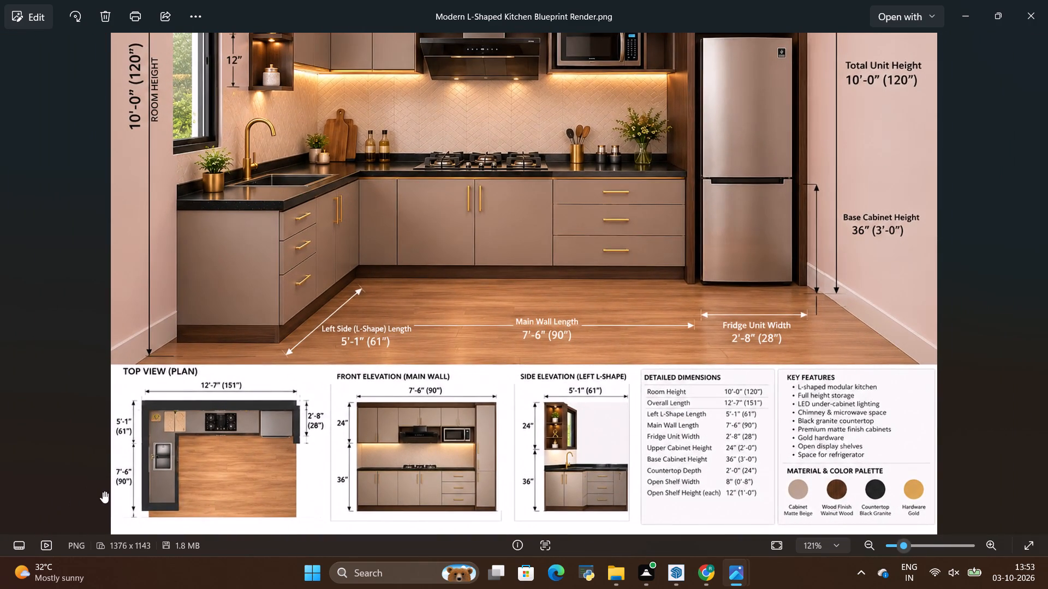
pyautogui.scroll(2, 103, 491)
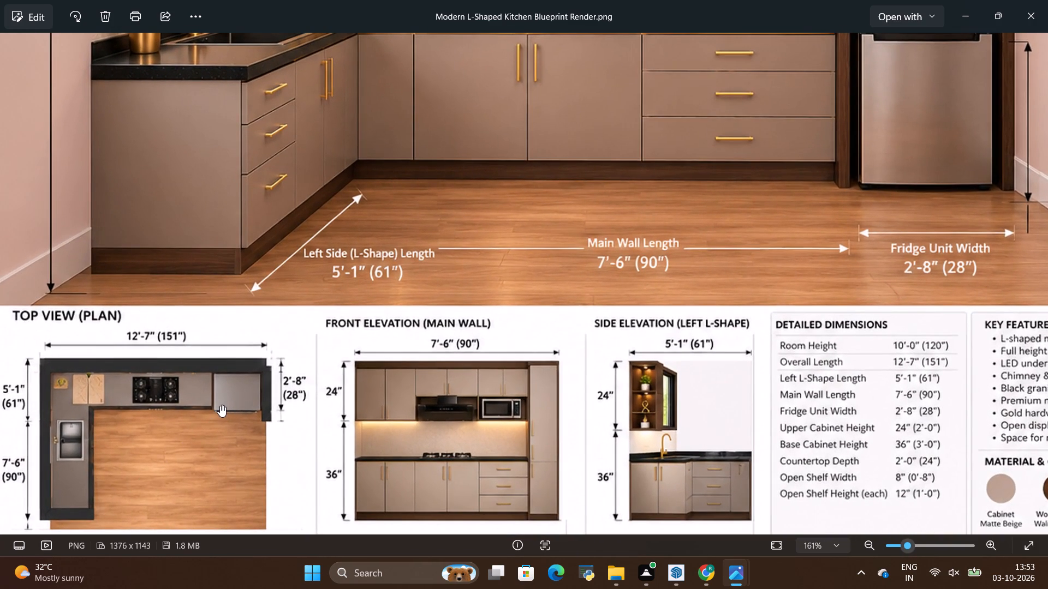
pyautogui.scroll(4, 220, 405)
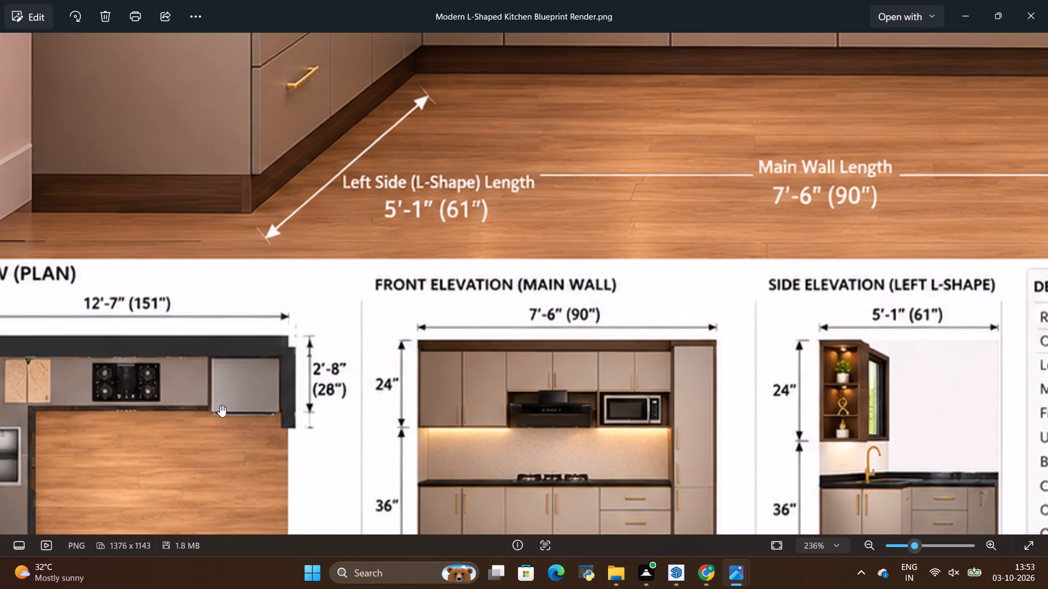
# Place a floor guide line 28" from the wall opposite the TV unit's partition in the windowed room.
pyautogui.hotkey('alt', 'Tab')
pyautogui.scroll(-4, 595, 368)
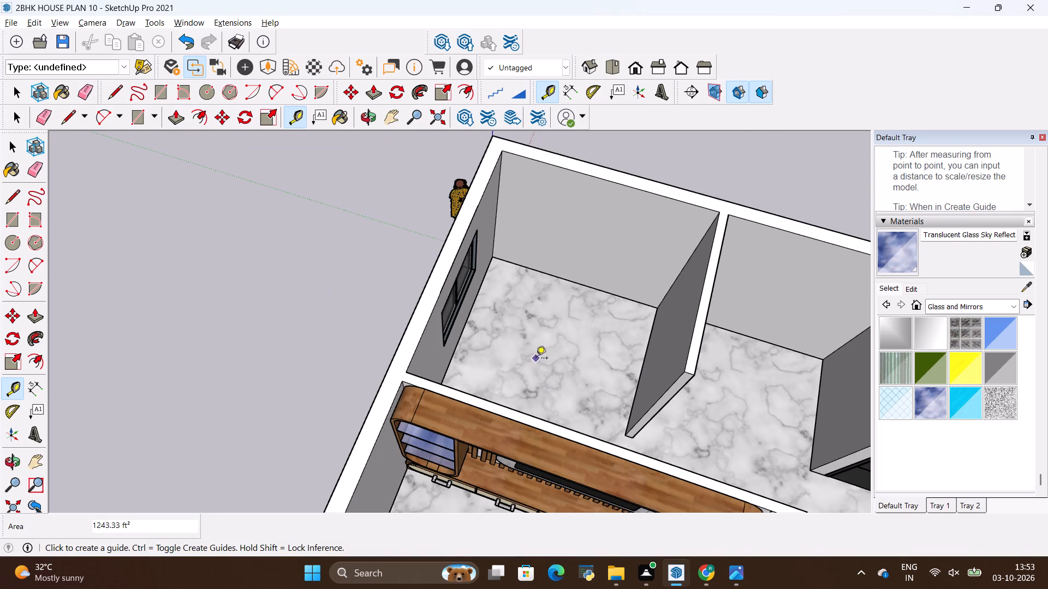
pyautogui.moveTo(534, 359); pyautogui.dragTo(588, 377, button='middle')
pyautogui.scroll(2, 580, 336)
pyautogui.hotkey('alt', 'Tab')
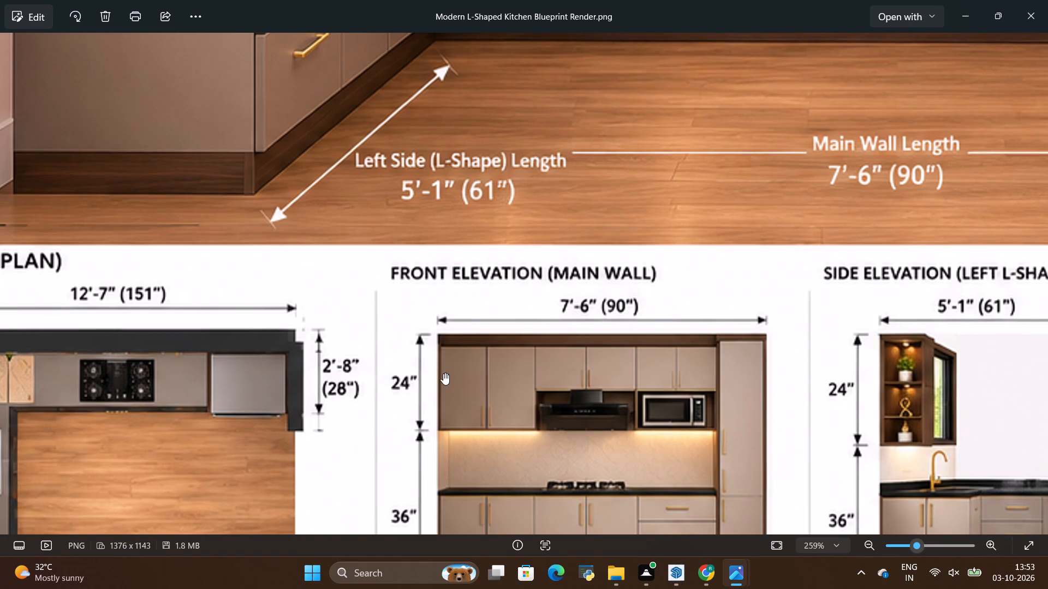
pyautogui.hotkey('alt', 'Tab')
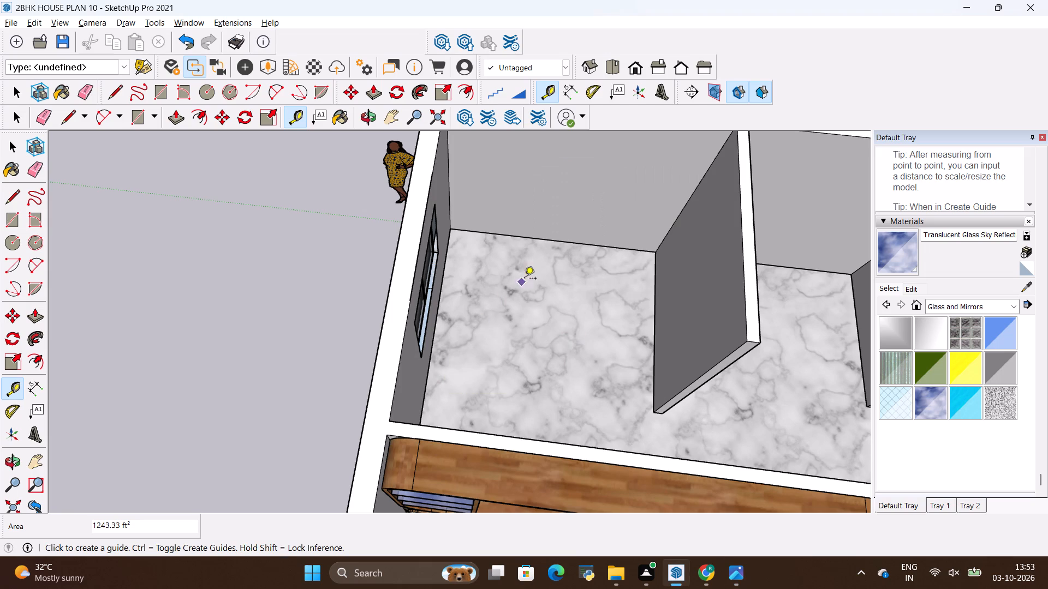
pyautogui.press('t')
pyautogui.click(559, 243)
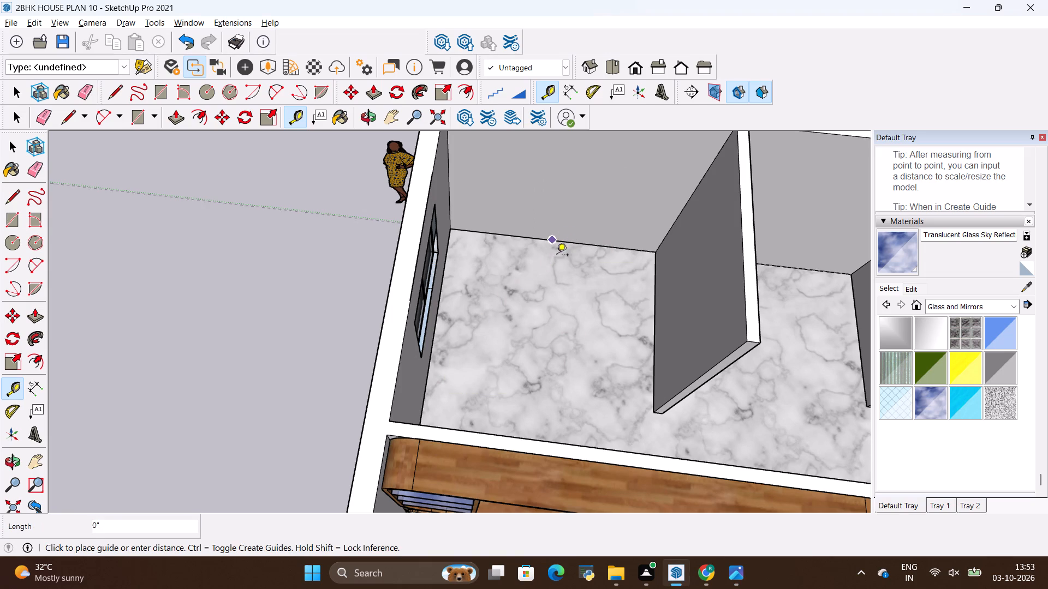
pyautogui.press('BackSpace')
pyautogui.write('28')
pyautogui.hotkey('shift', '"')
pyautogui.press('Return')
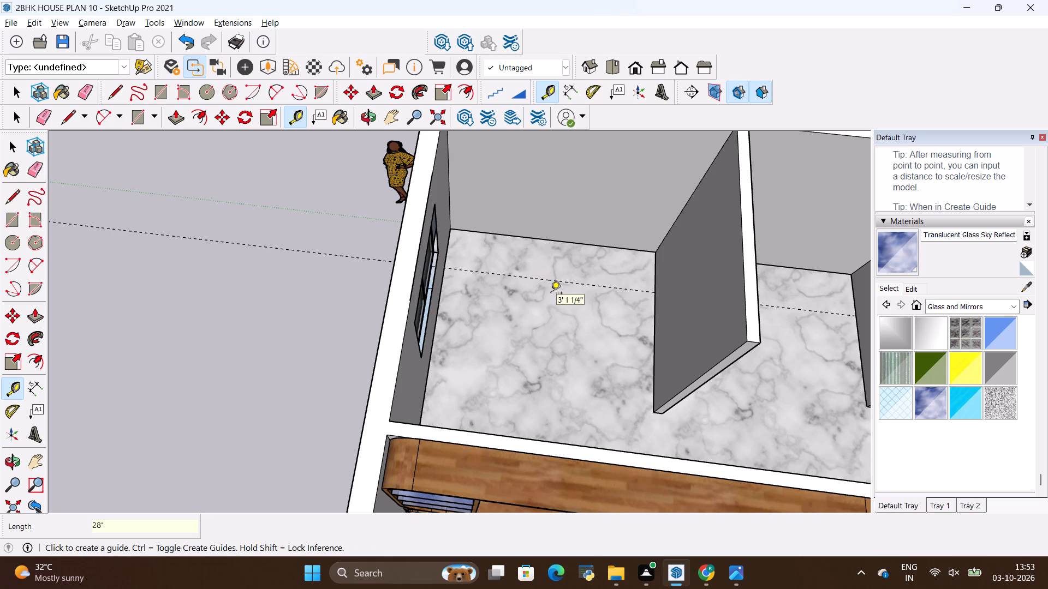
# Place a second floor guide line 28" in from the window wall, after checking the kitchen reference again.
pyautogui.hotkey('alt', 'Tab')
pyautogui.scroll(-9, 541, 300)
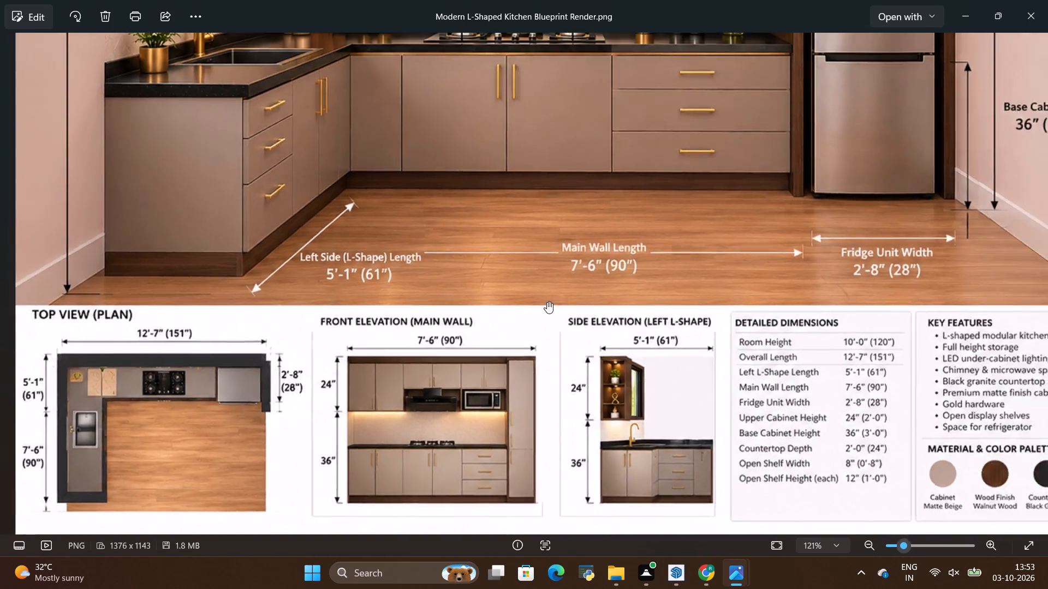
pyautogui.scroll(-2, 547, 302)
pyautogui.hotkey('alt', 'Tab')
pyautogui.moveTo(571, 309); pyautogui.dragTo(536, 356, button='middle')
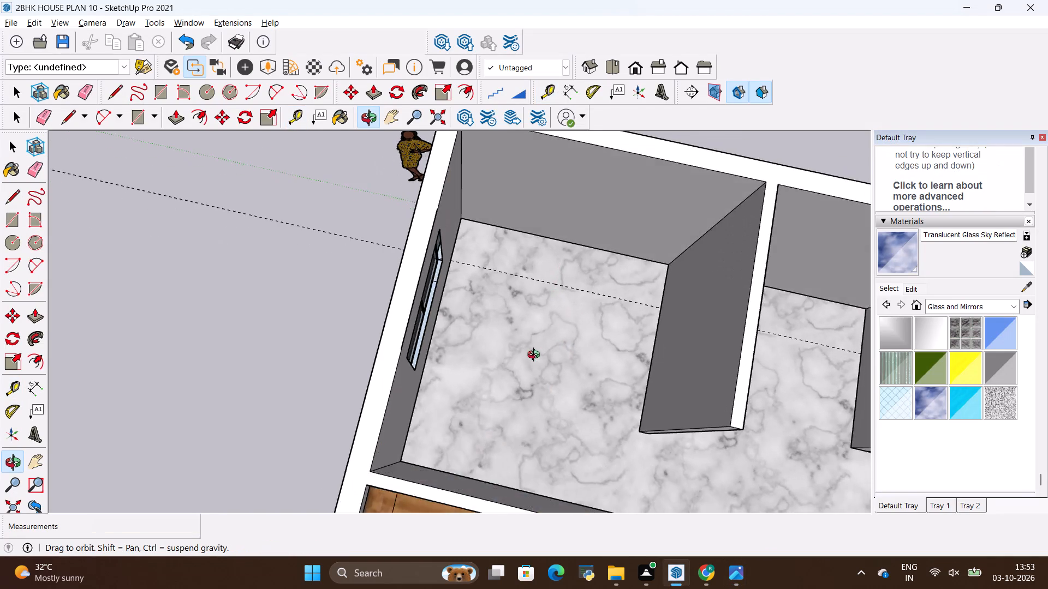
pyautogui.moveTo(536, 356); pyautogui.dragTo(444, 335, button='middle')
pyautogui.click(422, 335)
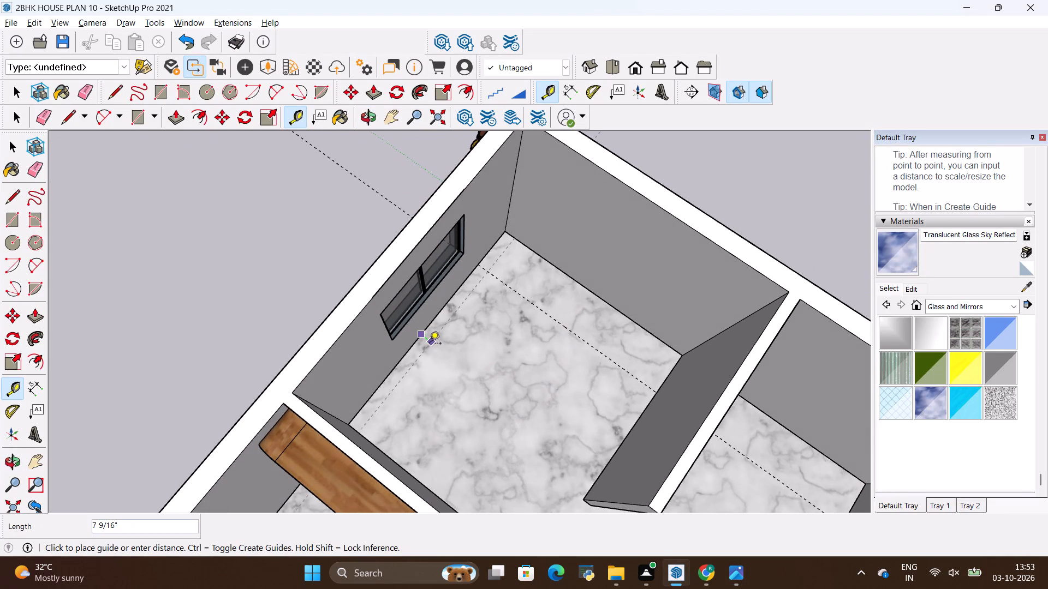
pyautogui.press('BackSpace')
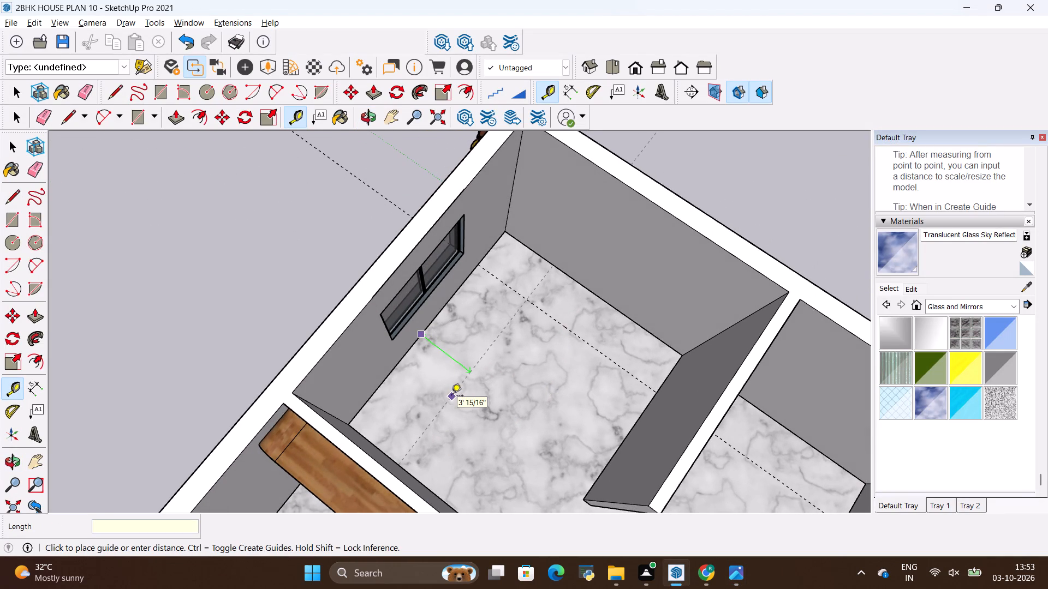
pyautogui.write('28')
pyautogui.hotkey('shift', '"')
pyautogui.press('Return')
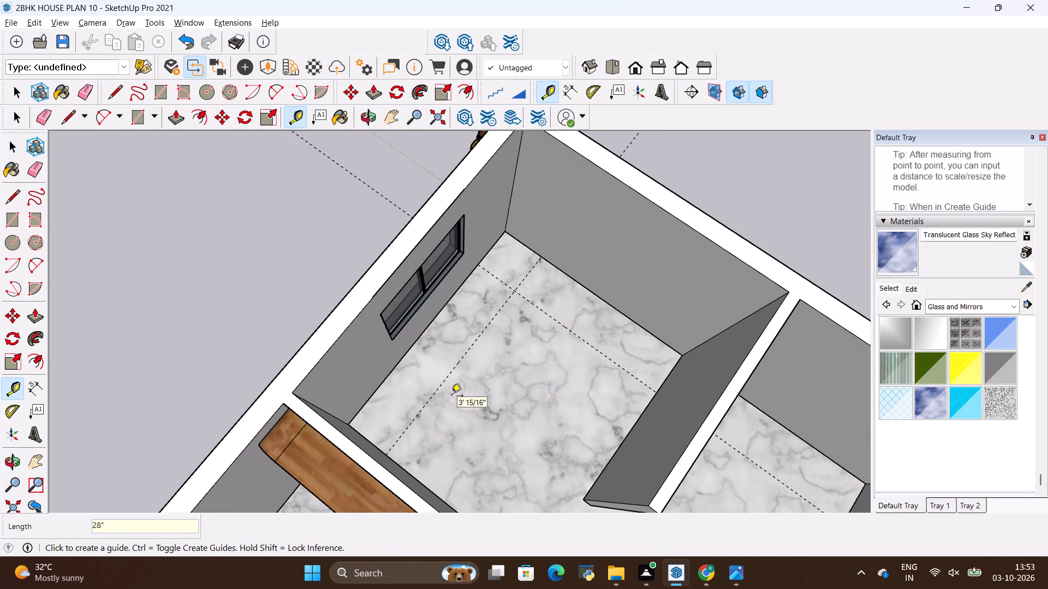
# Place a floor guide line 6" from the 28" main-wall guide, toward the TV unit's partition, after checking the reference's counter lengths.
pyautogui.hotkey('alt', 'Tab')
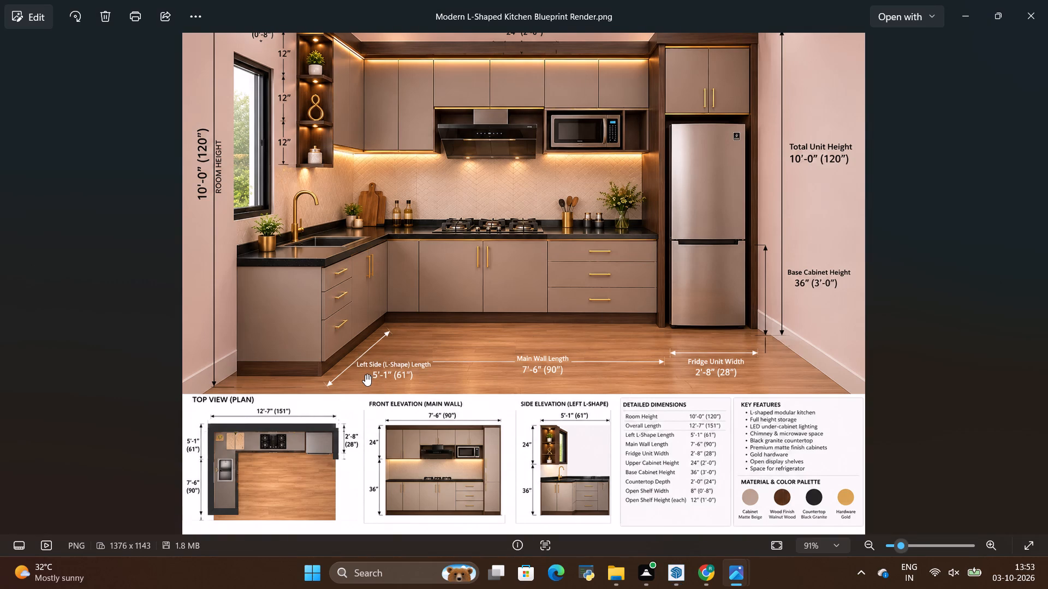
pyautogui.scroll(4, 352, 392)
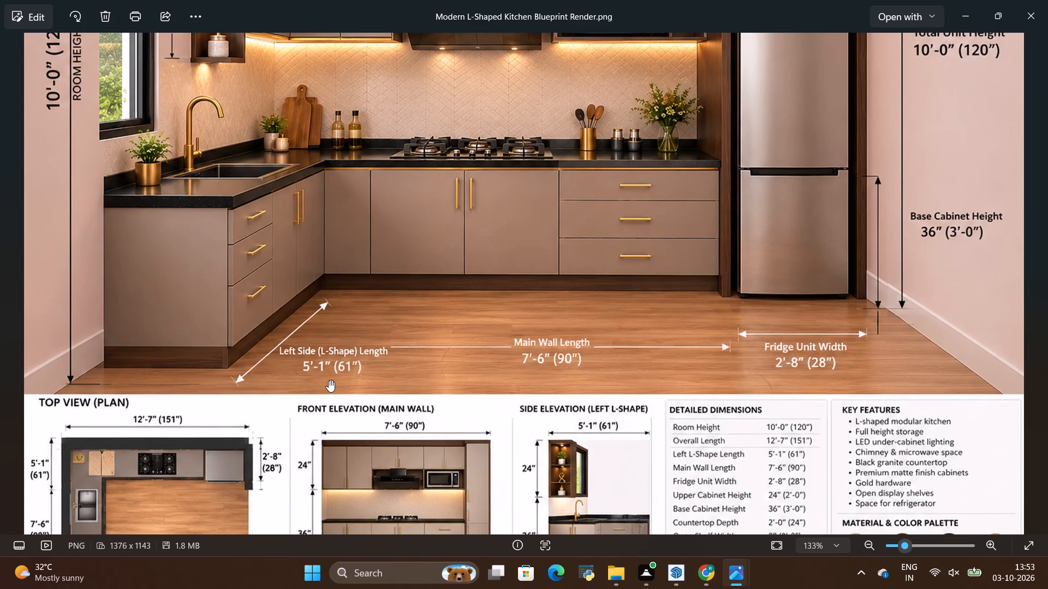
pyautogui.hotkey('alt', 'Tab')
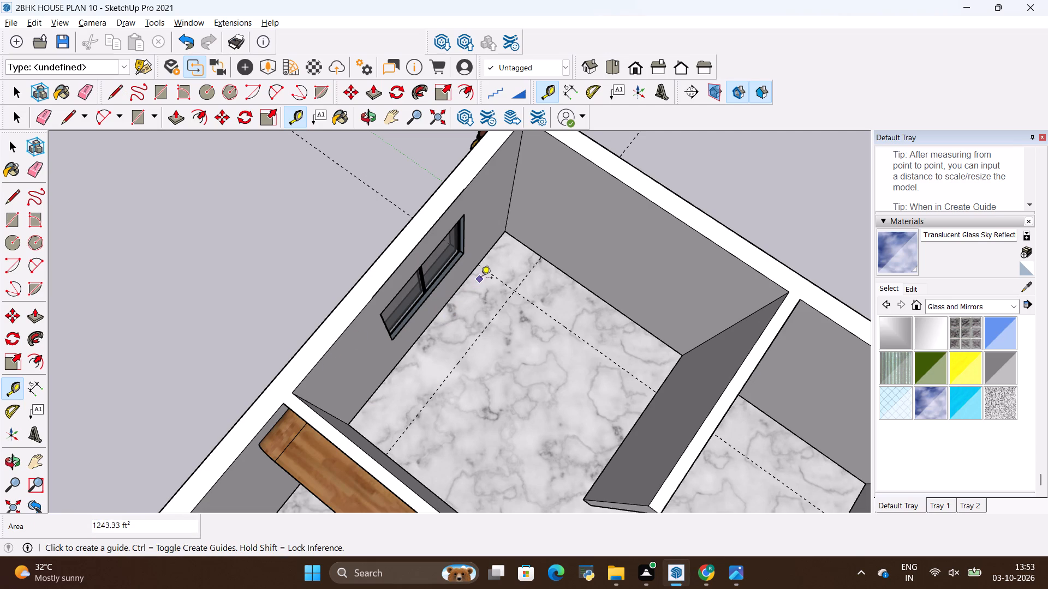
pyautogui.click(489, 277)
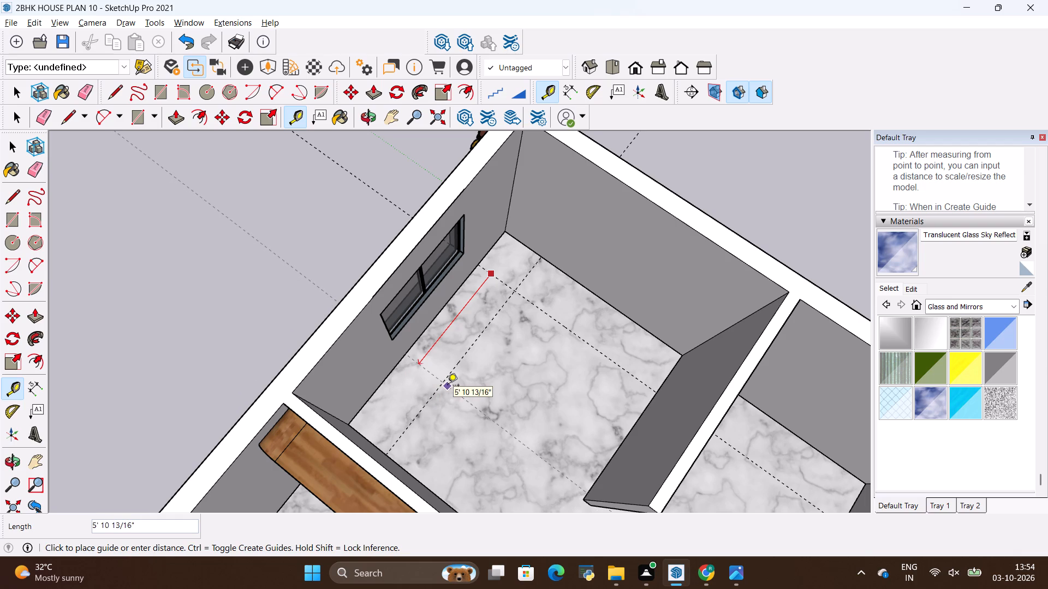
pyautogui.moveTo(455, 379); pyautogui.dragTo(312, 284, button='middle')
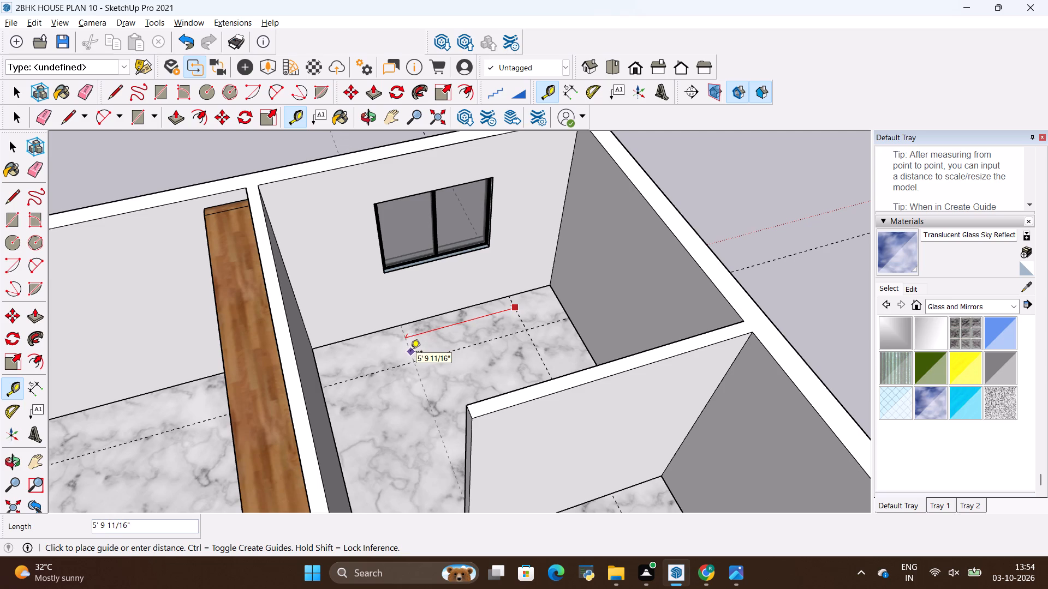
pyautogui.press('BackSpace')
pyautogui.press('6')
pyautogui.hotkey('shift', '"')
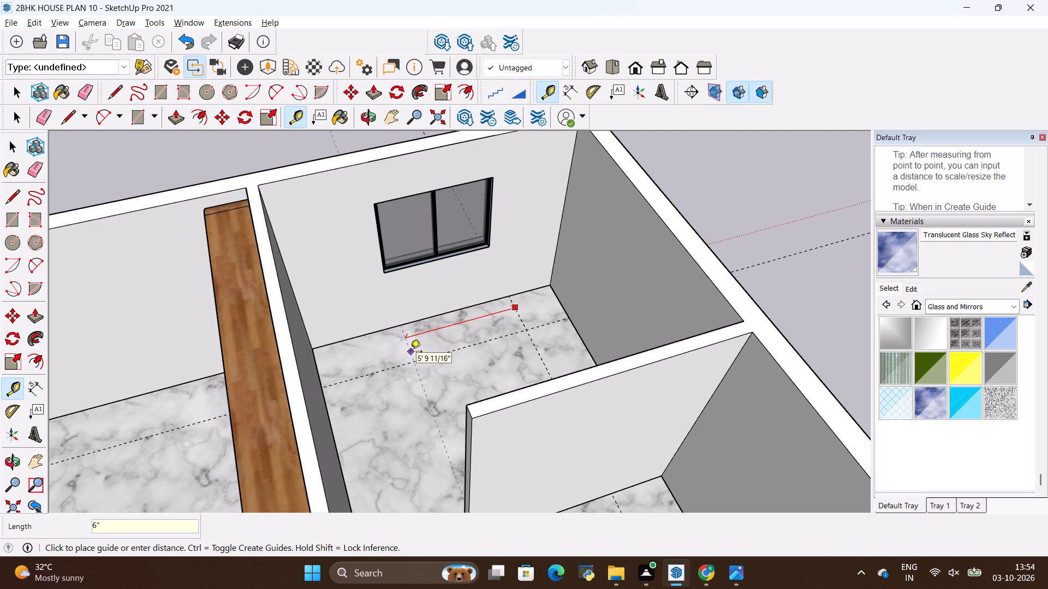
pyautogui.press('Return')
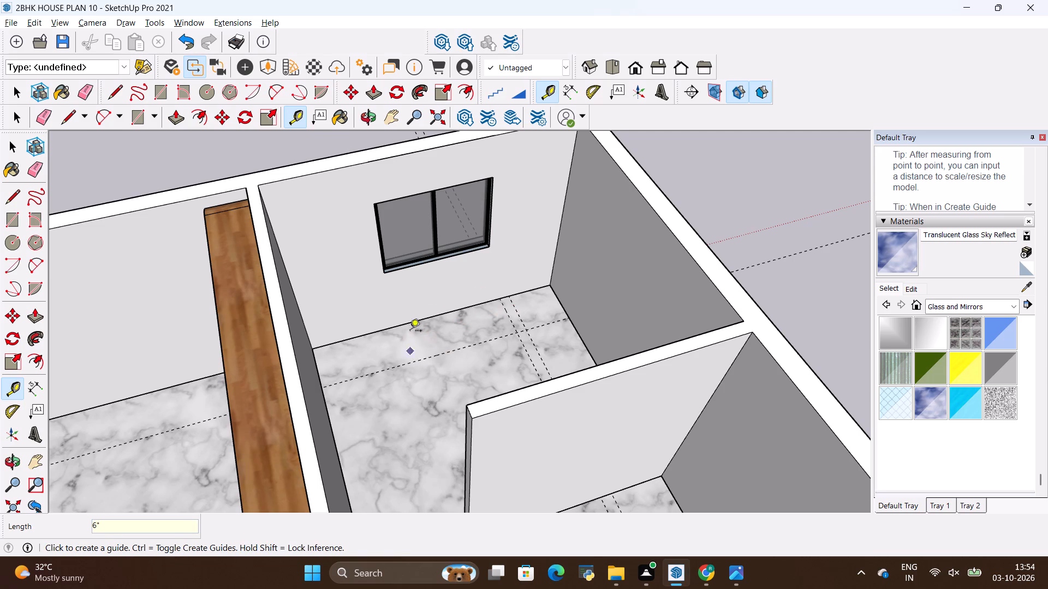
# Place another floor guide line 6' from the 28" main-wall guide, toward the TV unit's partition.
pyautogui.click(518, 308)
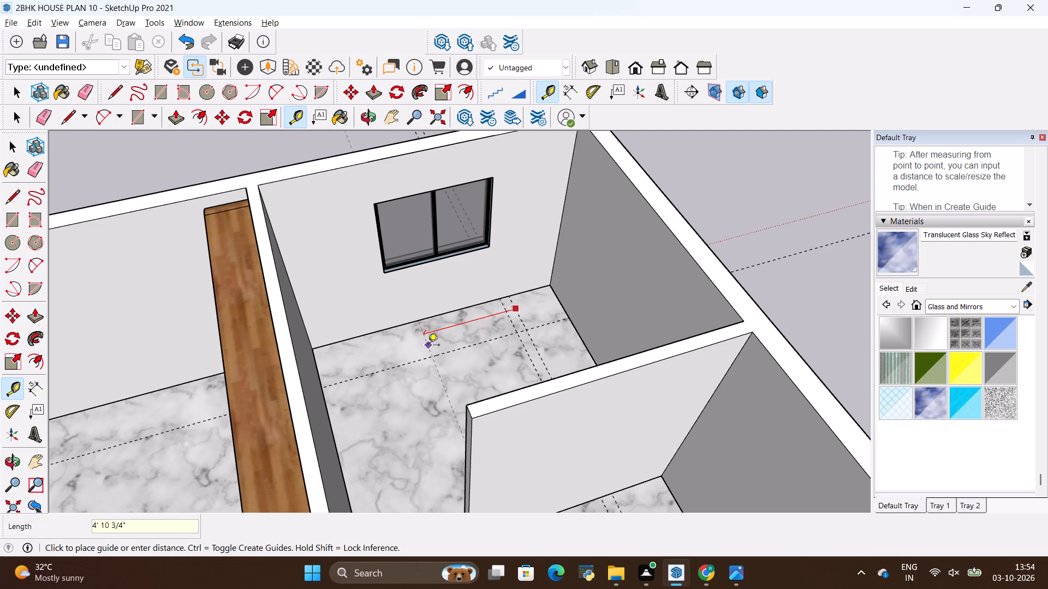
pyautogui.press('BackSpace')
pyautogui.write("6'")
pyautogui.press('Return')
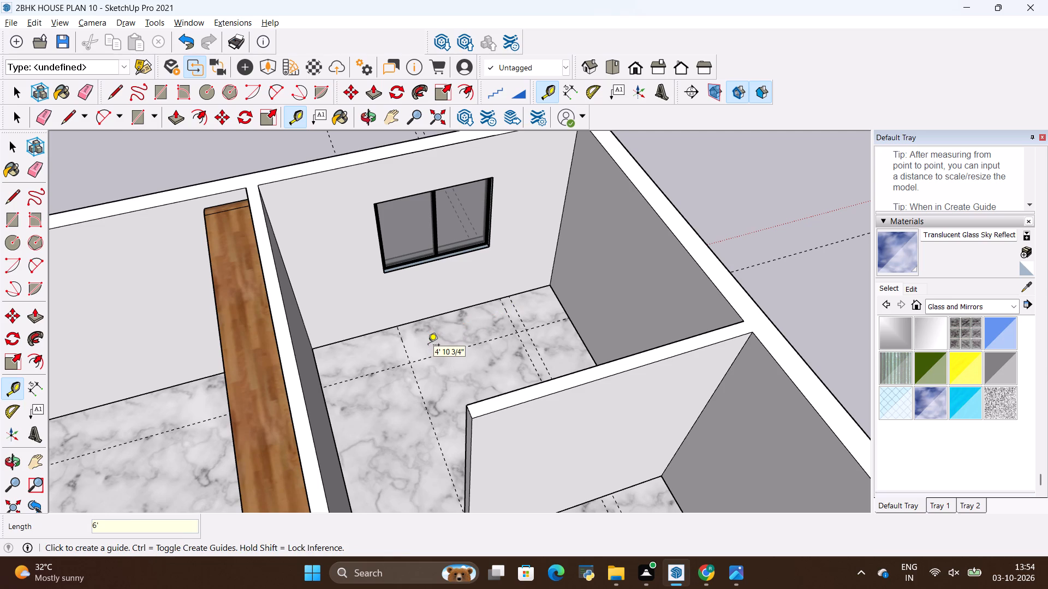
# Place a floor guide line 2'6" in from the partition wall opposite the window, for the fridge unit.
pyautogui.scroll(-1, 366, 416)
pyautogui.moveTo(366, 418); pyautogui.dragTo(666, 506, button='middle')
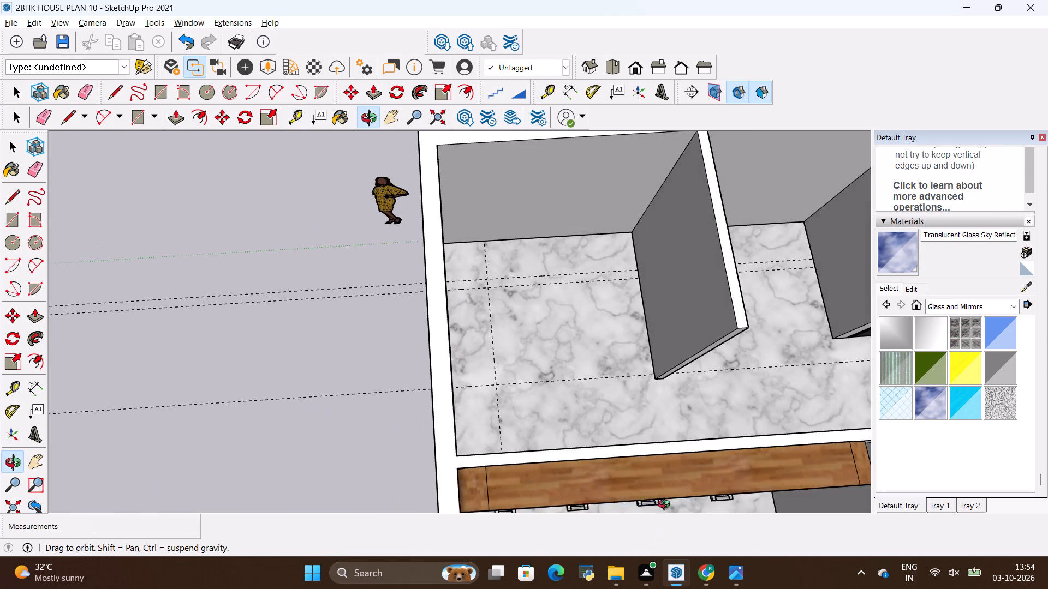
pyautogui.moveTo(666, 506); pyautogui.dragTo(662, 494, button='middle')
pyautogui.hotkey('alt', 'Tab')
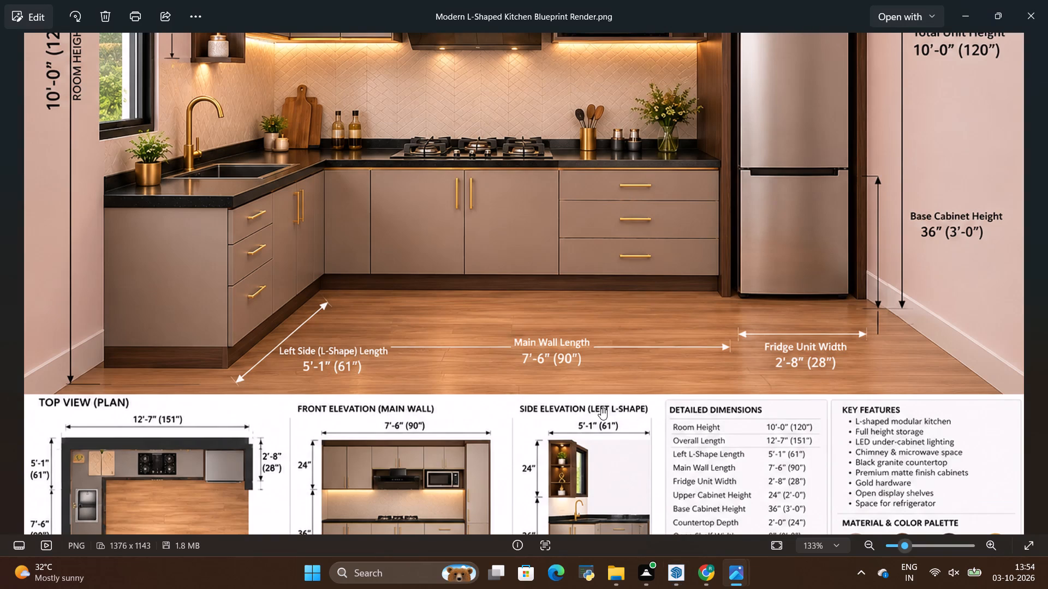
pyautogui.hotkey('alt', 'Tab')
pyautogui.hotkey('alt', 'Tab')
pyautogui.hotkey('alt', 'Tab')
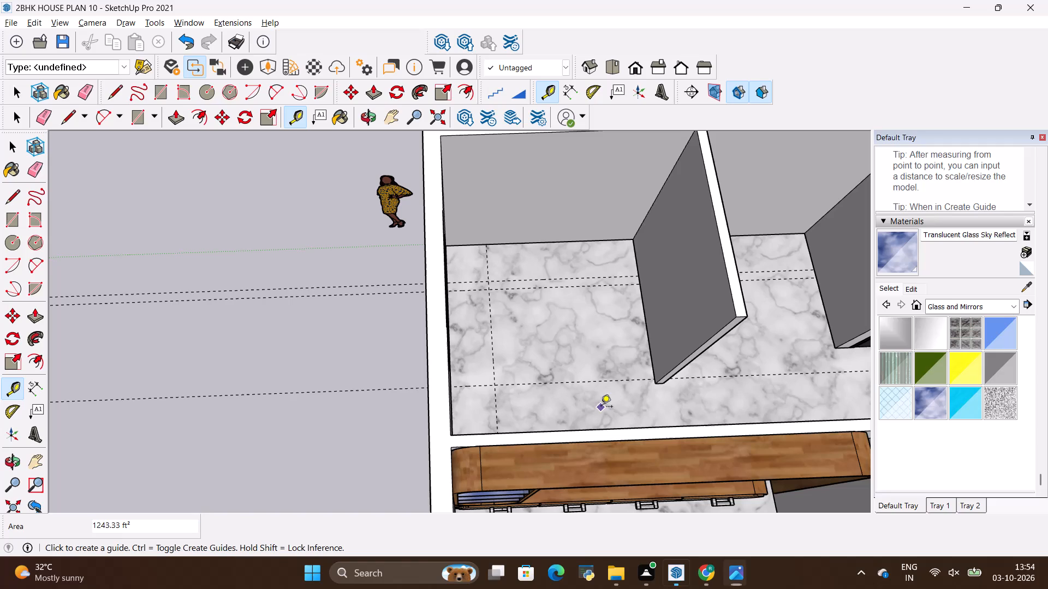
pyautogui.scroll(2, 644, 267)
pyautogui.click(637, 259)
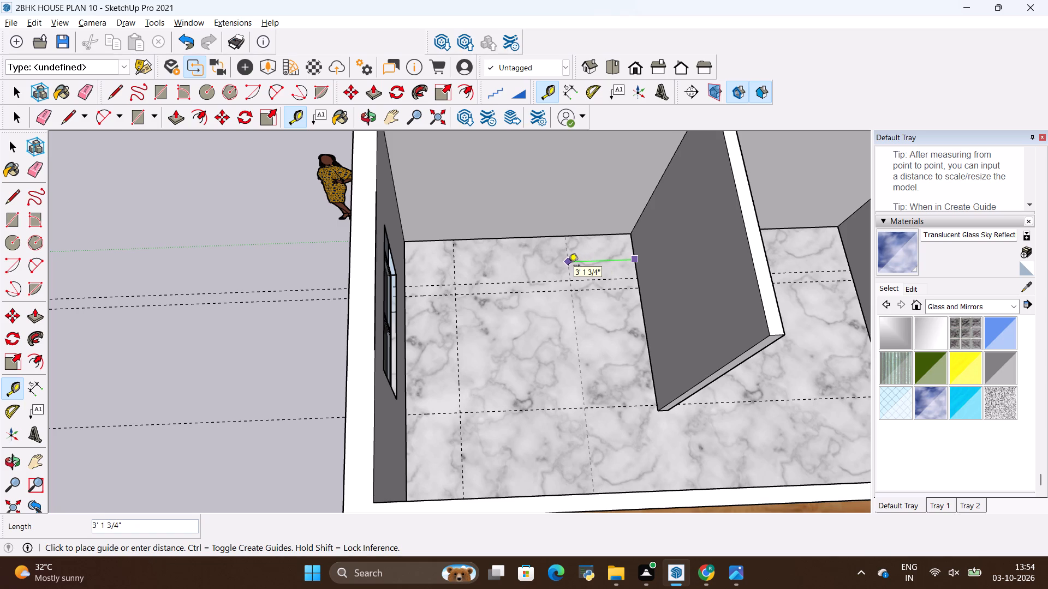
pyautogui.press('BackSpace')
pyautogui.write("2'6")
pyautogui.hotkey('shift', '"')
pyautogui.press('Return')
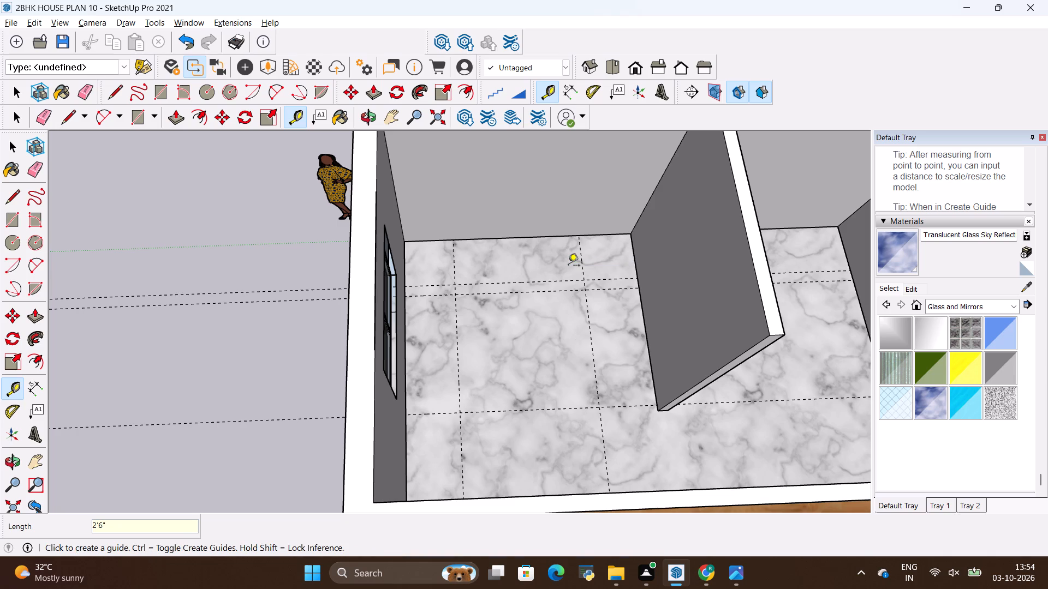
# Draw a 2'4" by 10'10" rectangle on the floor along the main wall, from the window-side corner to the opposite partition.
pyautogui.hotkey('alt', 'Tab')
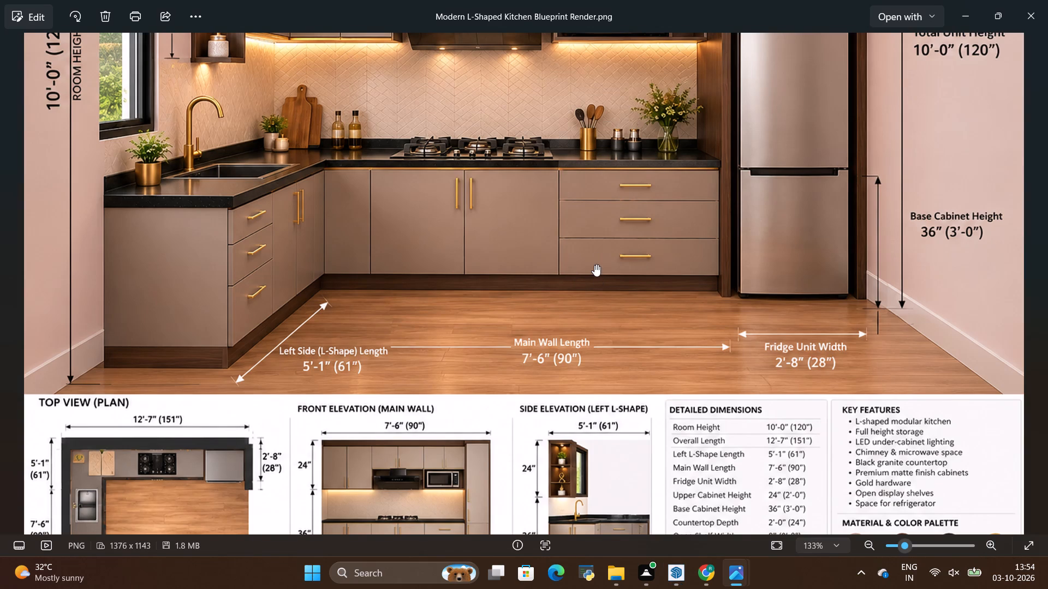
pyautogui.hotkey('alt', 'Tab')
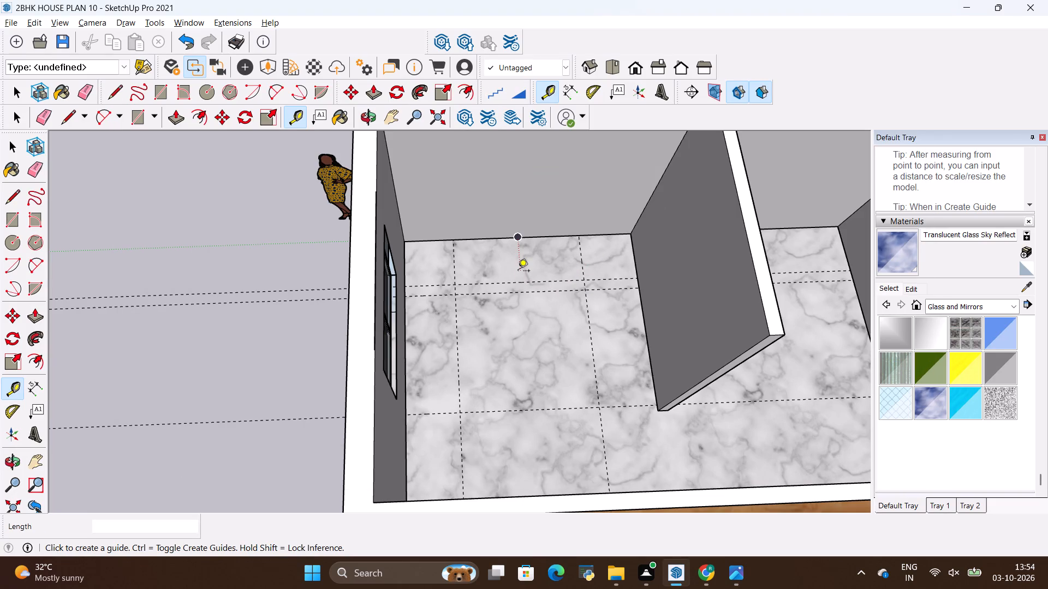
pyautogui.press('r')
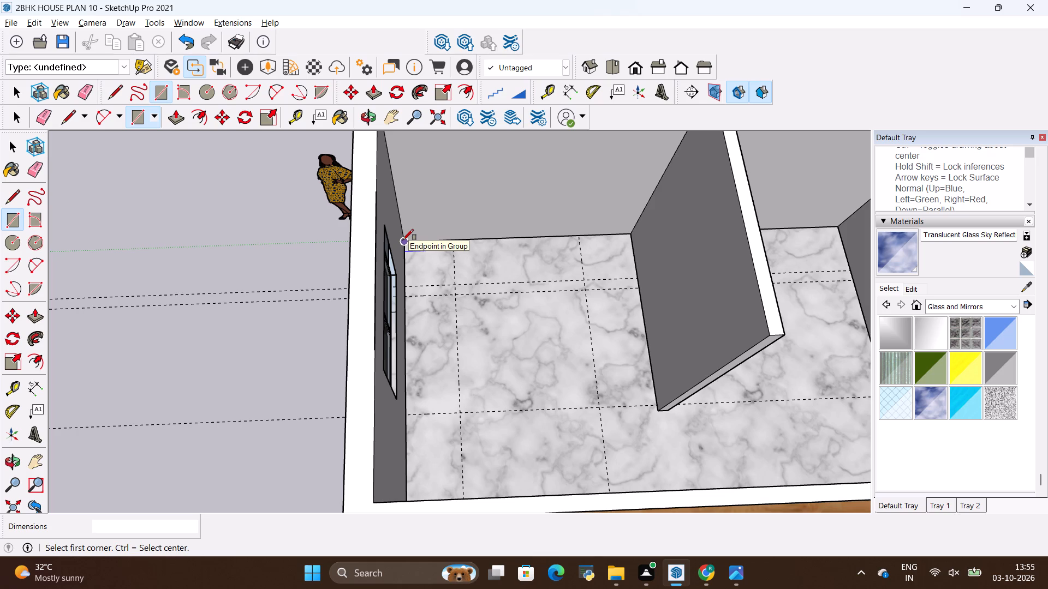
pyautogui.click(403, 240)
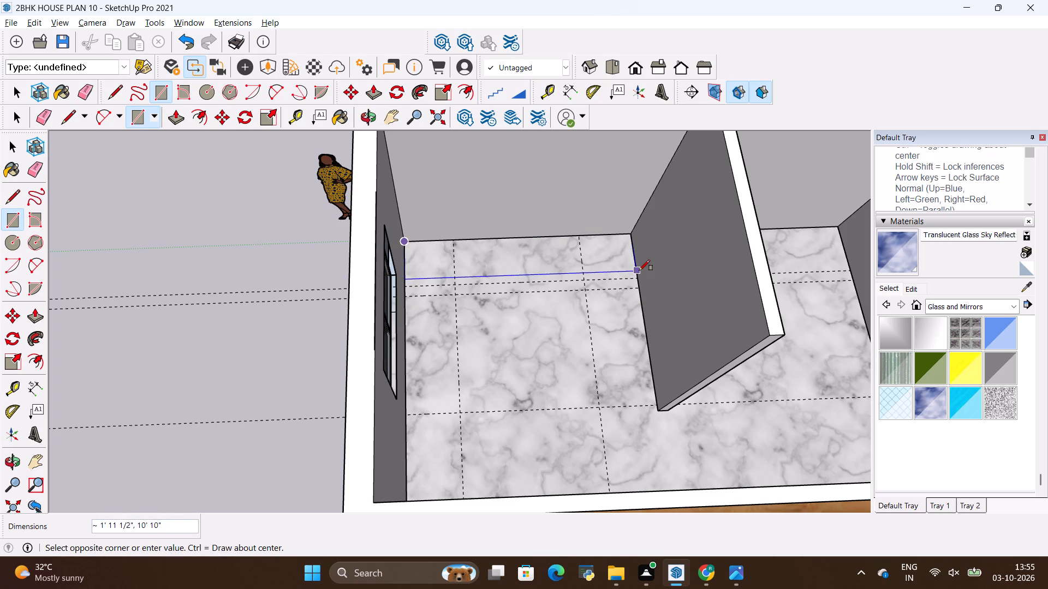
pyautogui.click(638, 277)
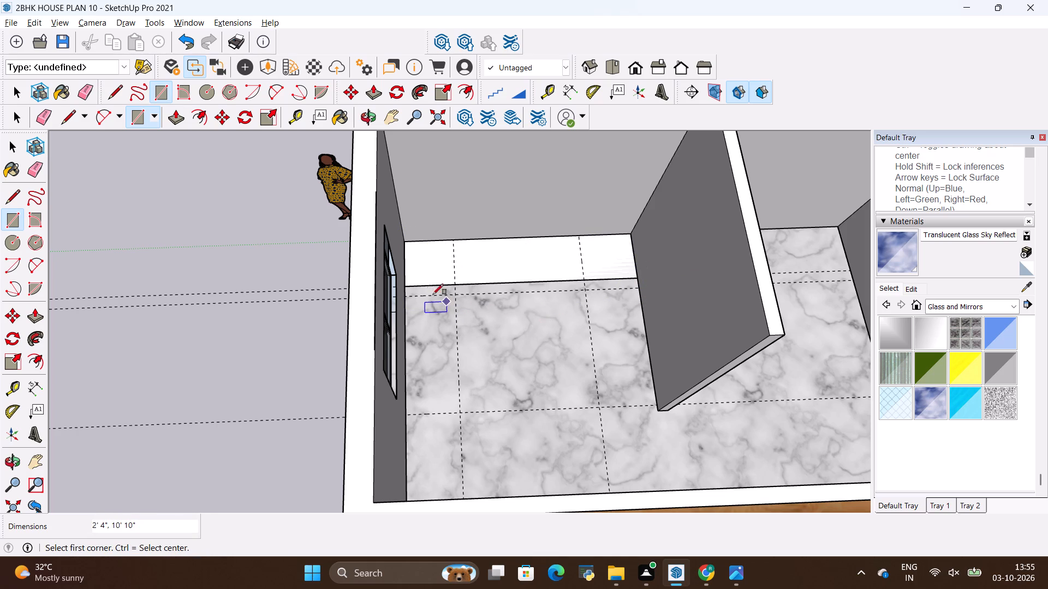
# Draw a 10'3" by 2'4" rectangle on the floor along the window wall, from the TV unit's partition to the main-wall rectangle.
pyautogui.scroll(-3, 541, 350)
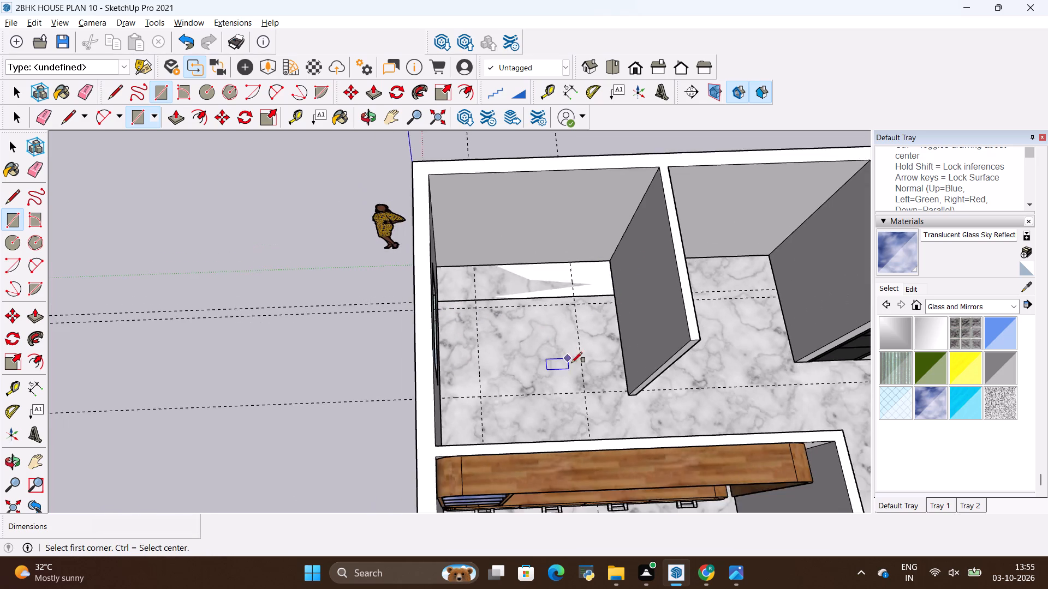
pyautogui.moveTo(573, 363); pyautogui.dragTo(371, 401, button='middle')
pyautogui.scroll(2, 428, 426)
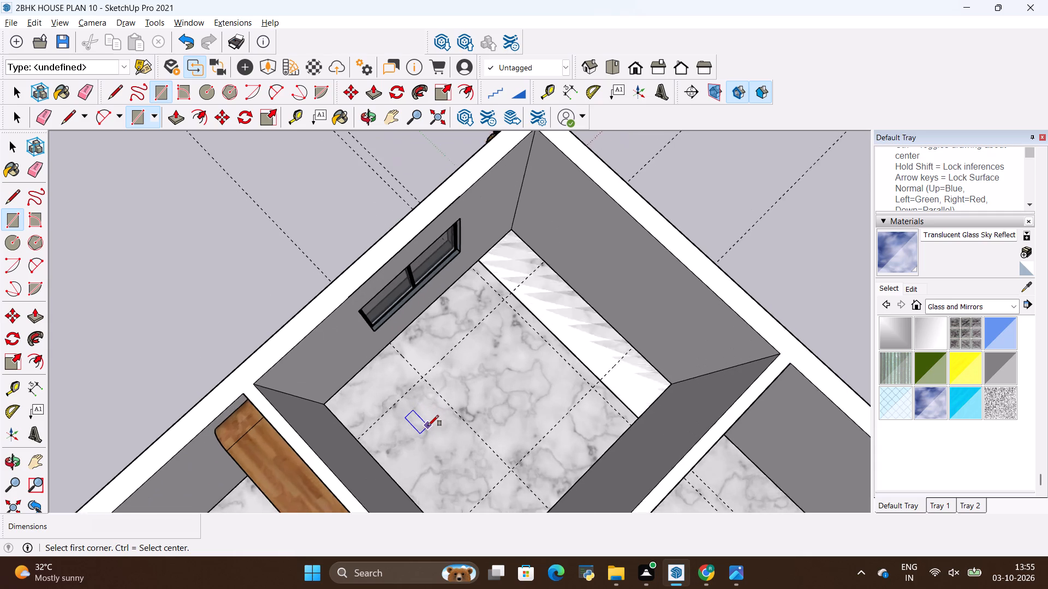
pyautogui.scroll(1, 428, 426)
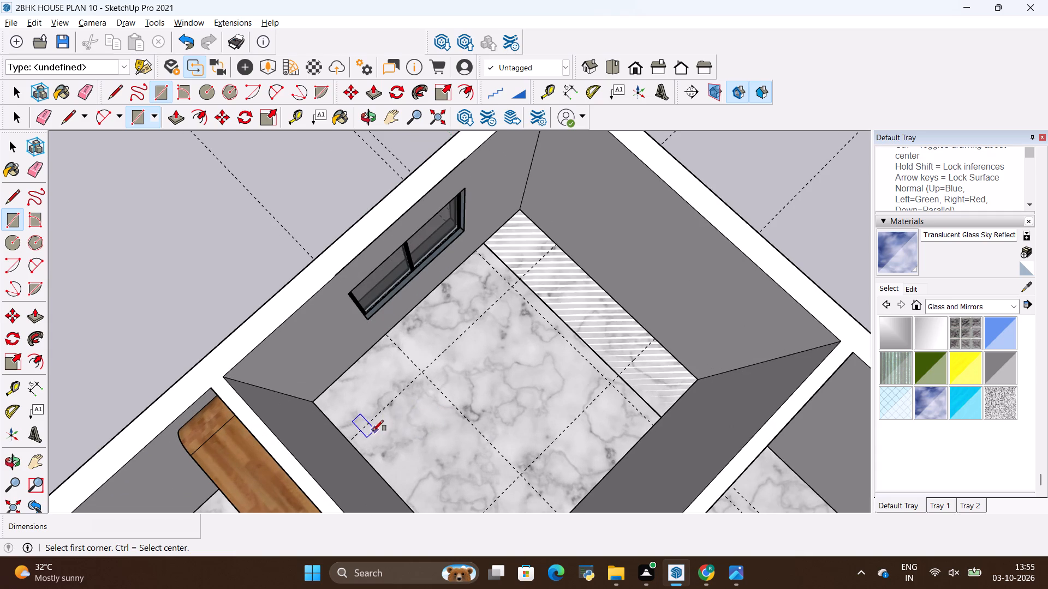
pyautogui.click(350, 440)
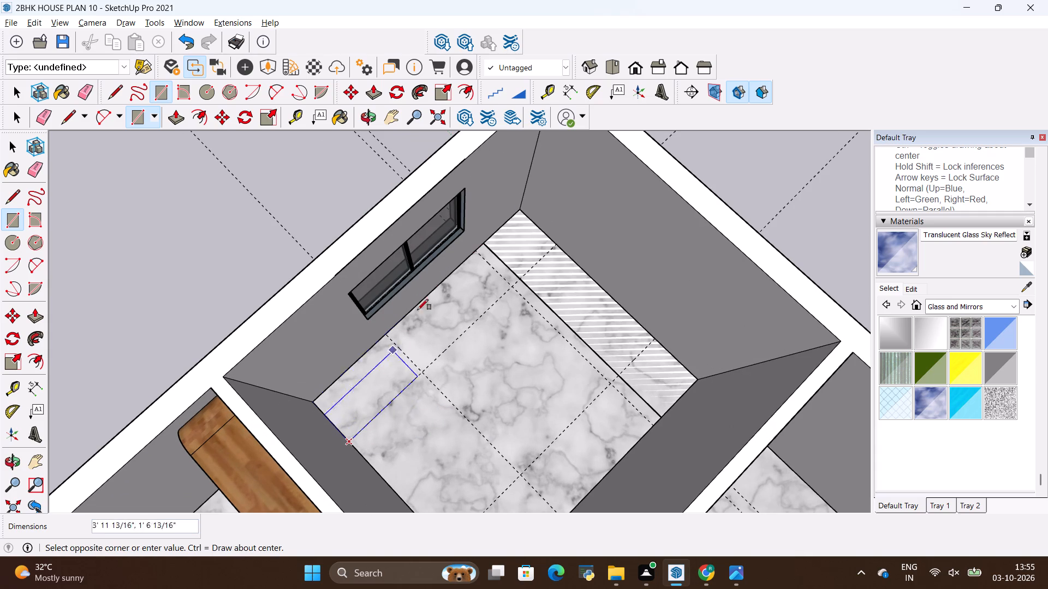
pyautogui.click(481, 239)
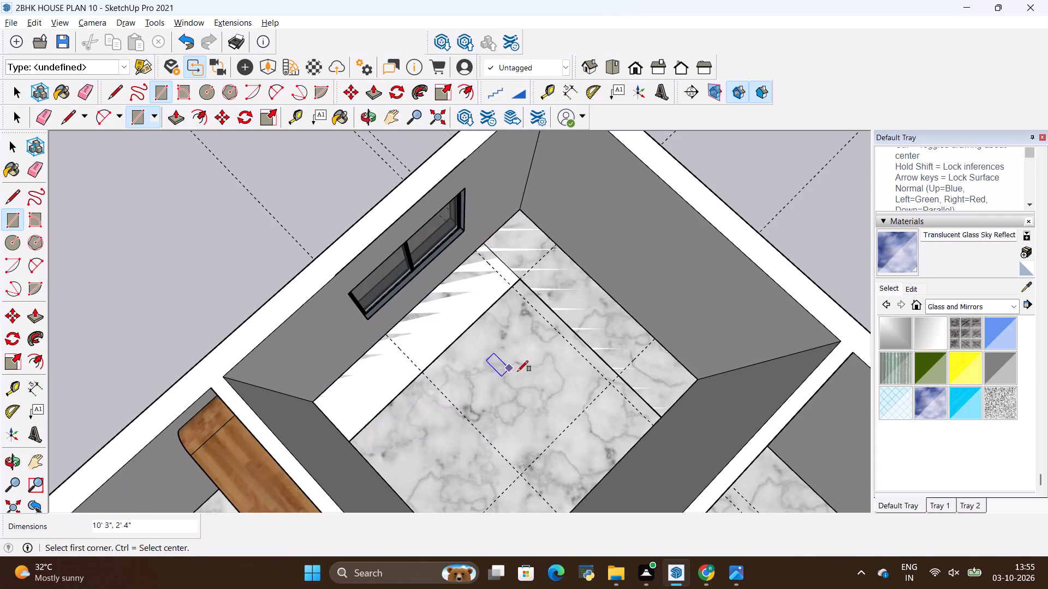
# Study the kitchen reference's elevations and detailed dimensions for the base cabinet height.
pyautogui.scroll(-3, 519, 372)
pyautogui.moveTo(532, 384); pyautogui.dragTo(608, 380, button='middle')
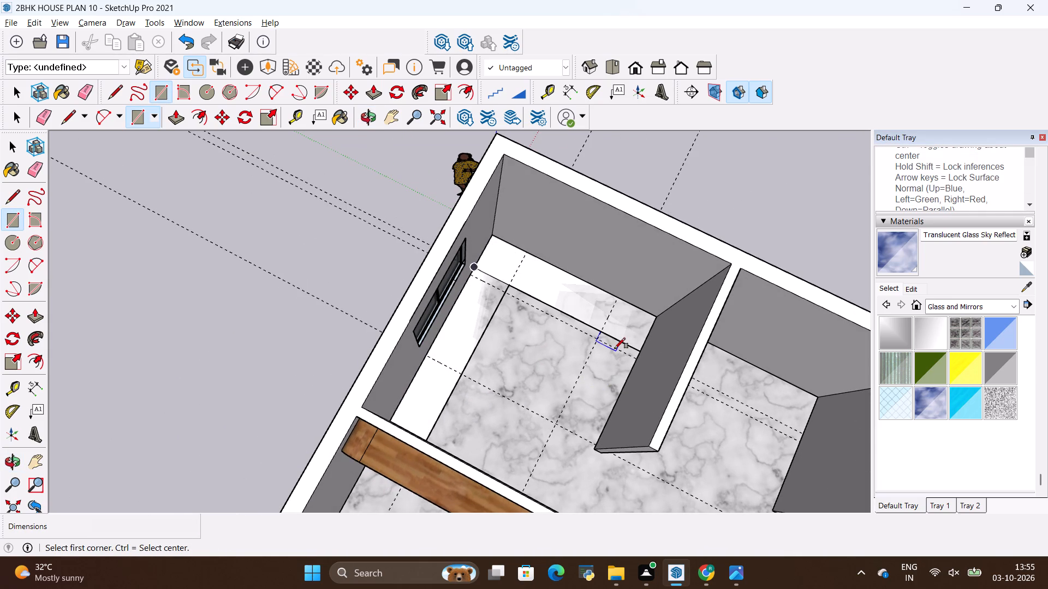
pyautogui.press('p')
pyautogui.hotkey('alt', 'Tab')
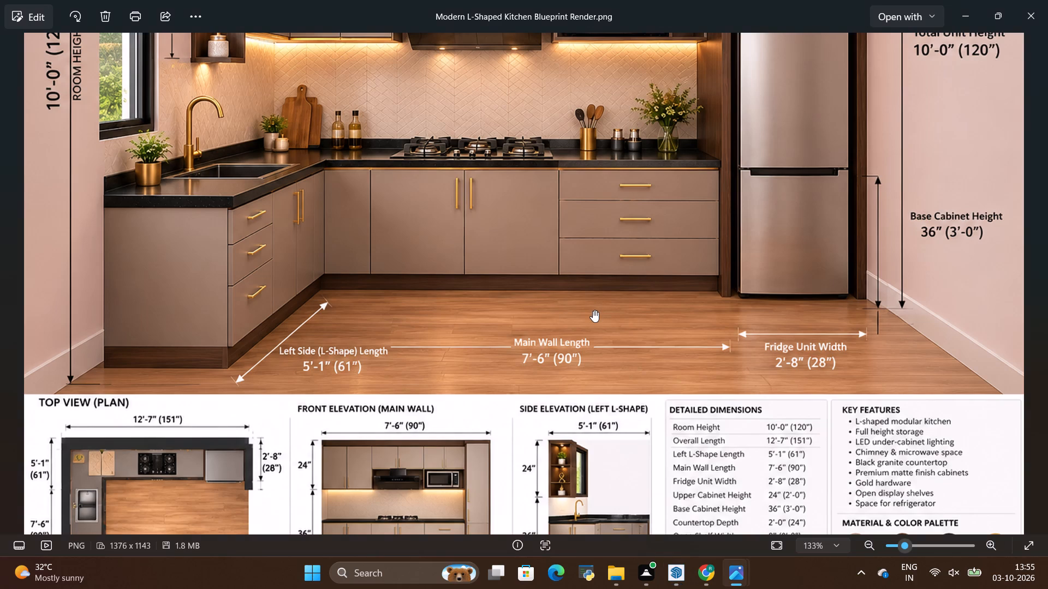
pyautogui.scroll(-4, 591, 309)
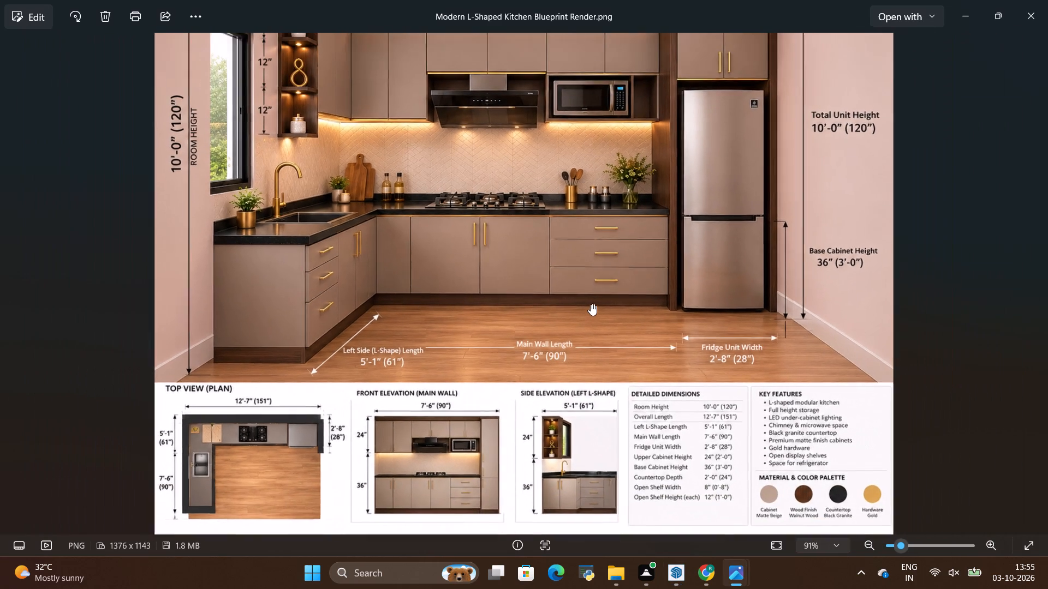
pyautogui.scroll(-1, 591, 304)
pyautogui.scroll(2, 496, 481)
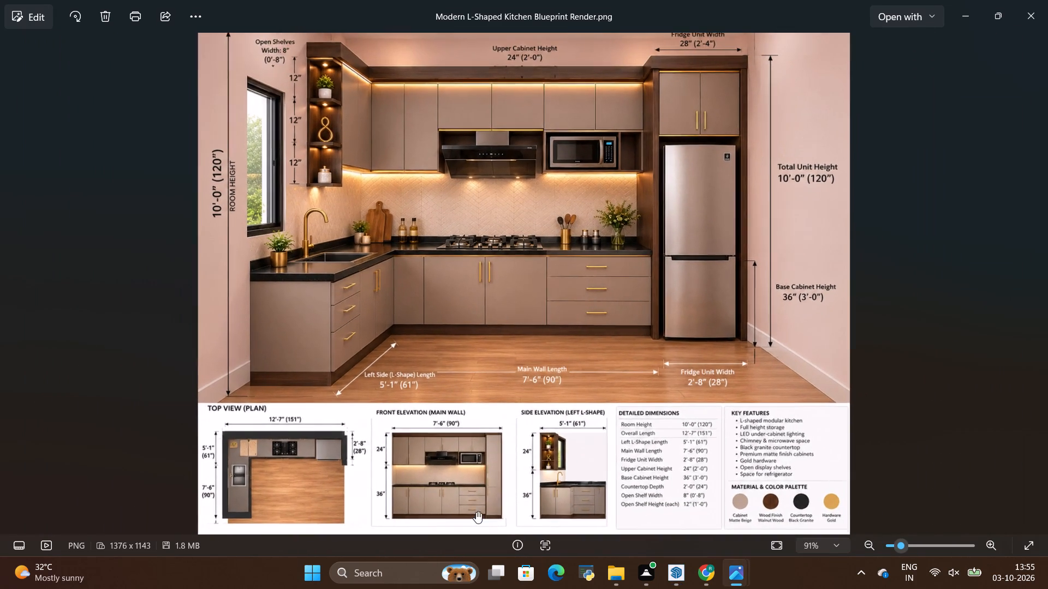
pyautogui.scroll(1, 476, 512)
pyautogui.scroll(3, 634, 486)
pyautogui.scroll(3, 709, 497)
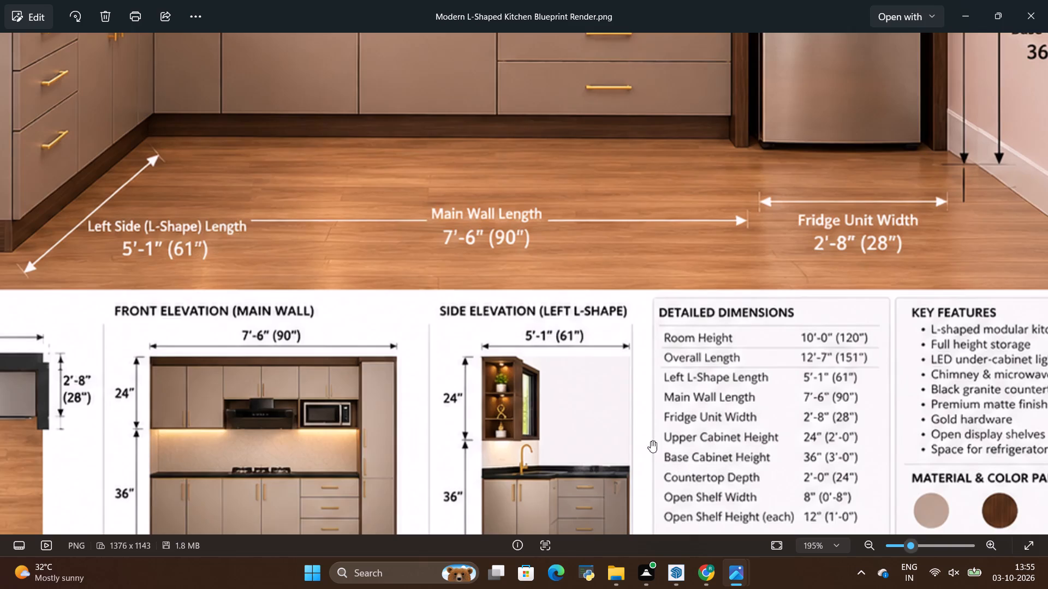
pyautogui.scroll(-3, 641, 422)
pyautogui.hotkey('alt', 'Tab')
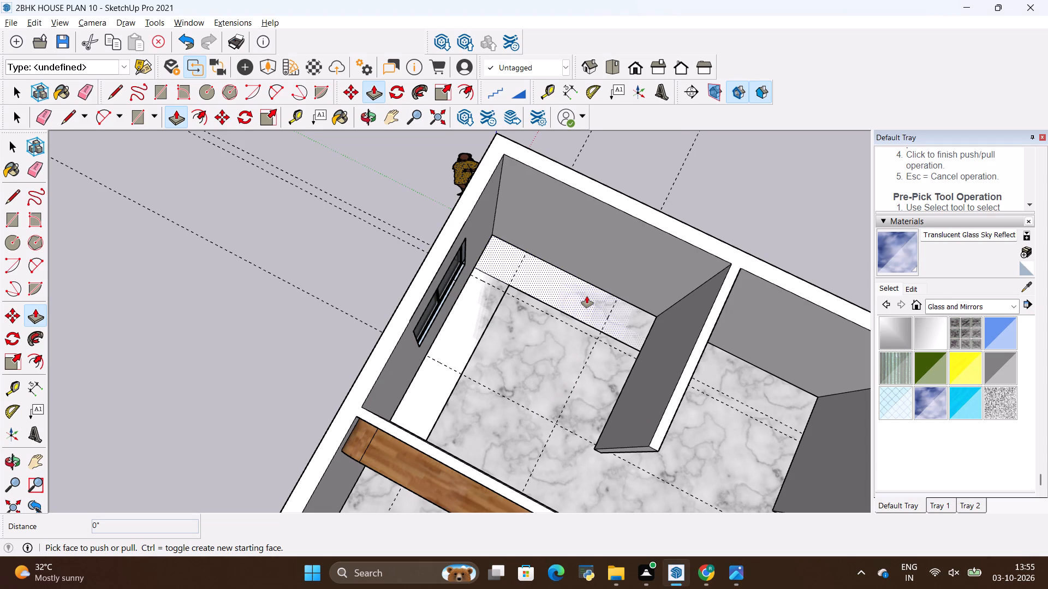
# Push/Pull the main-wall and window-wall counter footprints up 3' to form the L-shaped base.
pyautogui.press('p')
pyautogui.click(587, 296)
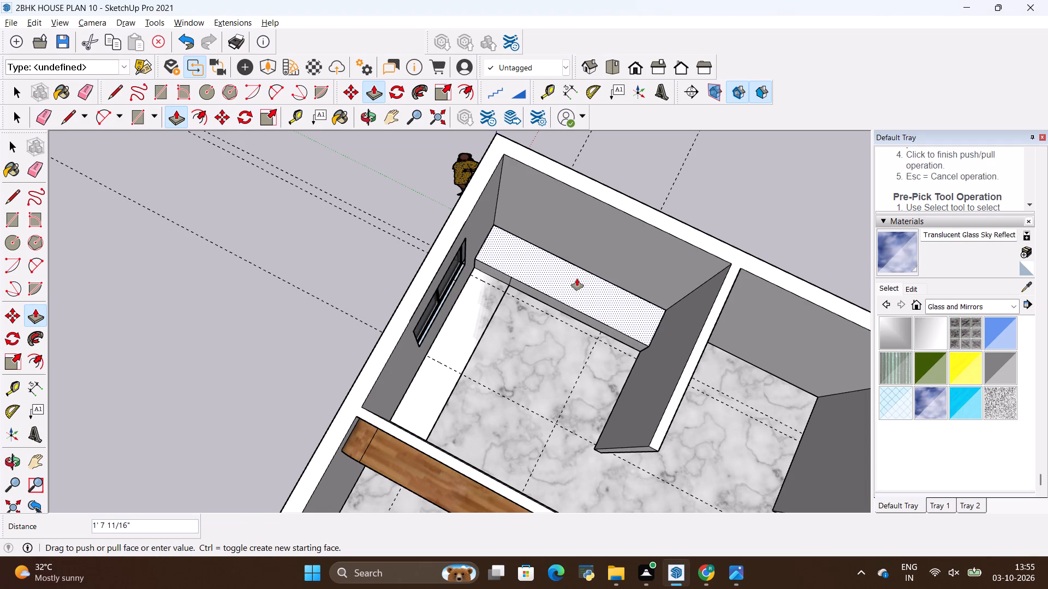
pyautogui.press('BackSpace')
pyautogui.write("3'")
pyautogui.press('Return')
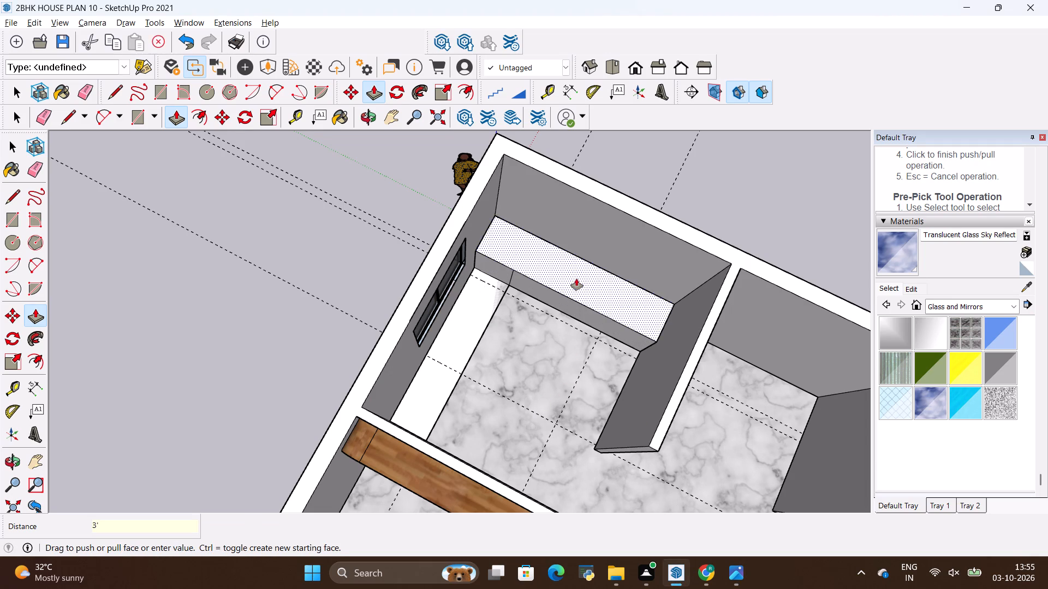
pyautogui.doubleClick(475, 321)
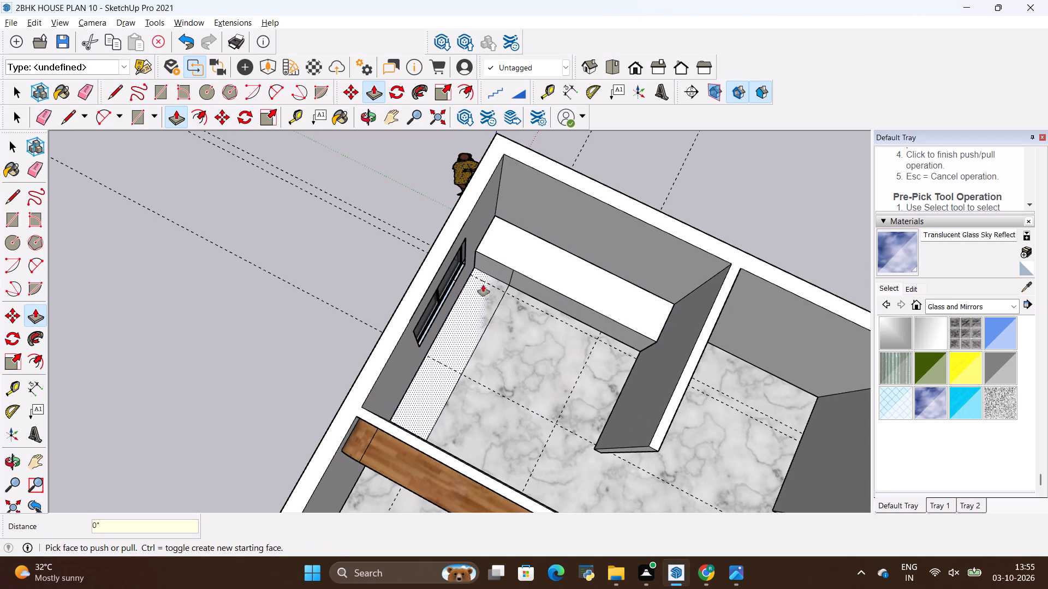
pyautogui.click(482, 301)
pyautogui.click(557, 254)
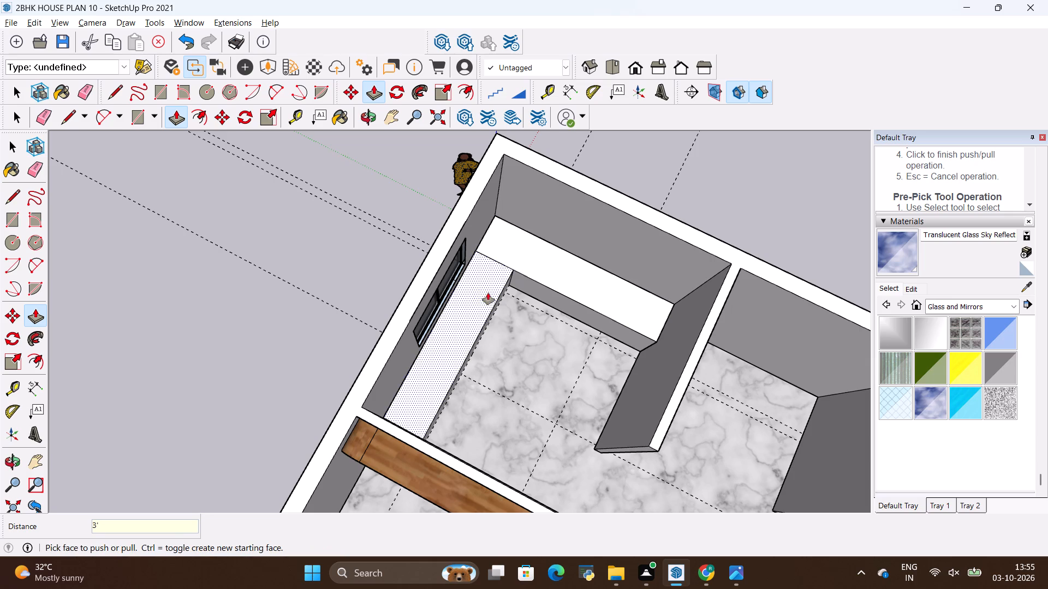
# Erase the dividing edge between the two counter tops at the L-shape's corner.
pyautogui.scroll(2, 484, 269)
pyautogui.press('e')
pyautogui.moveTo(498, 248); pyautogui.dragTo(497, 262)
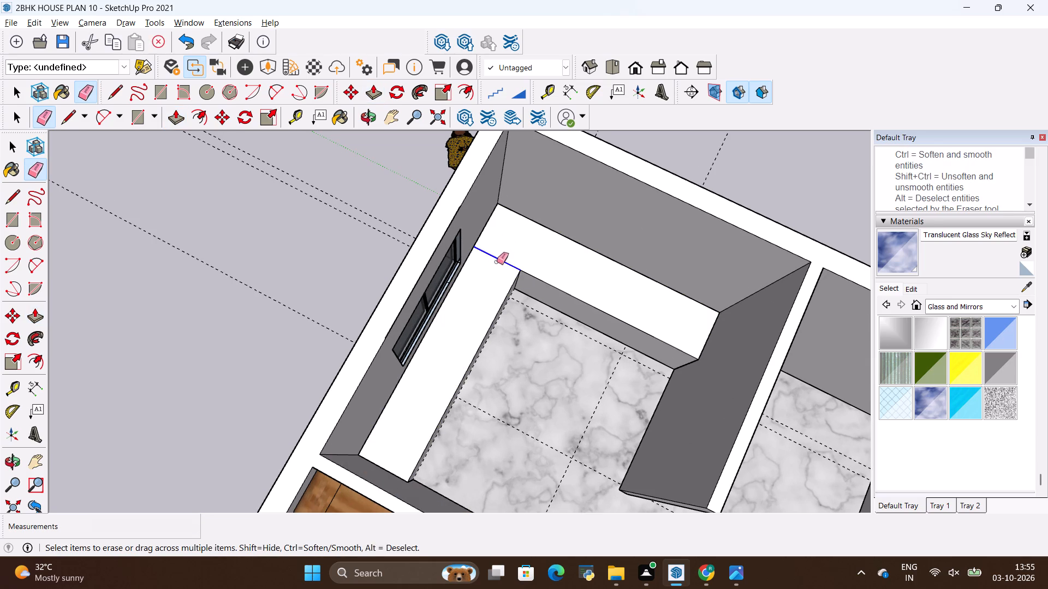
# Erase the dividing edge across the counter top at the L-shape's inner corner.
pyautogui.moveTo(497, 262); pyautogui.dragTo(496, 264)
# Place a guide 2" below the top front edge of the window-wall counter, after checking the kitchen reference.
pyautogui.scroll(-4, 497, 258)
pyautogui.moveTo(600, 344); pyautogui.dragTo(507, 263, button='middle')
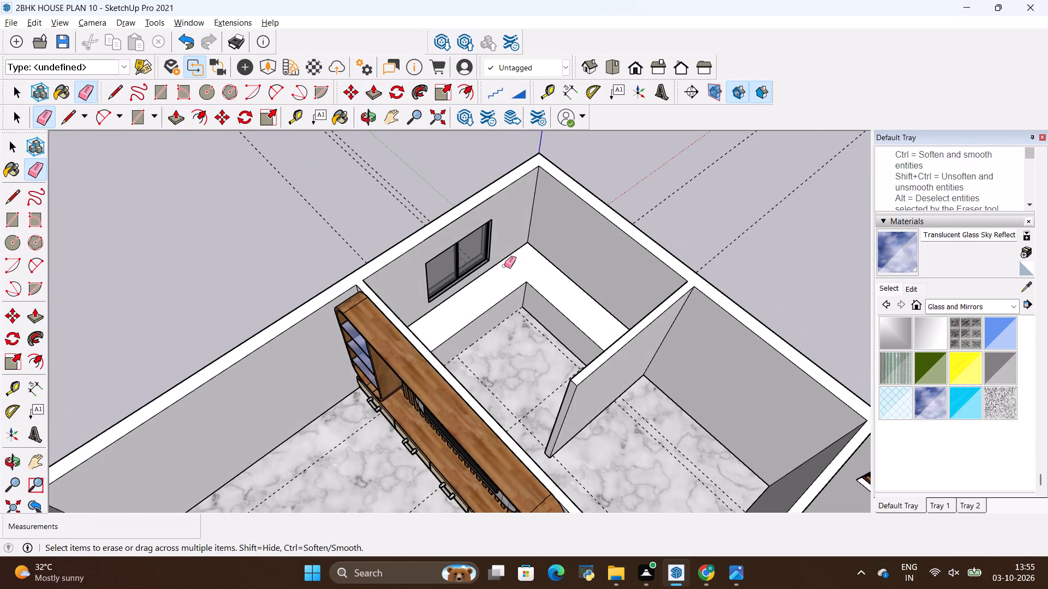
pyautogui.hotkey('alt', 'Tab')
pyautogui.scroll(-11, 519, 242)
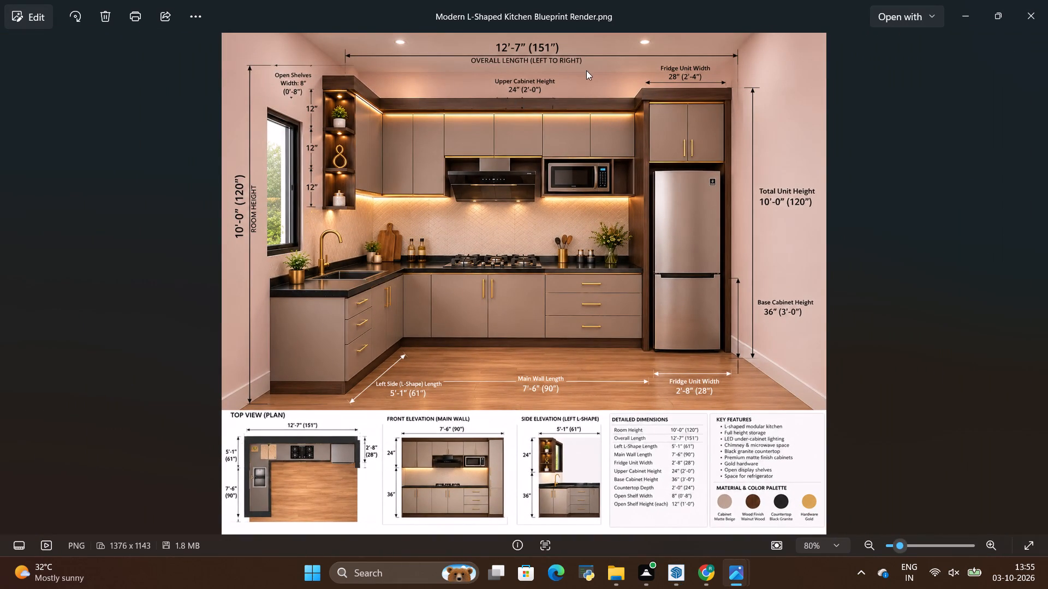
pyautogui.scroll(3, 591, 70)
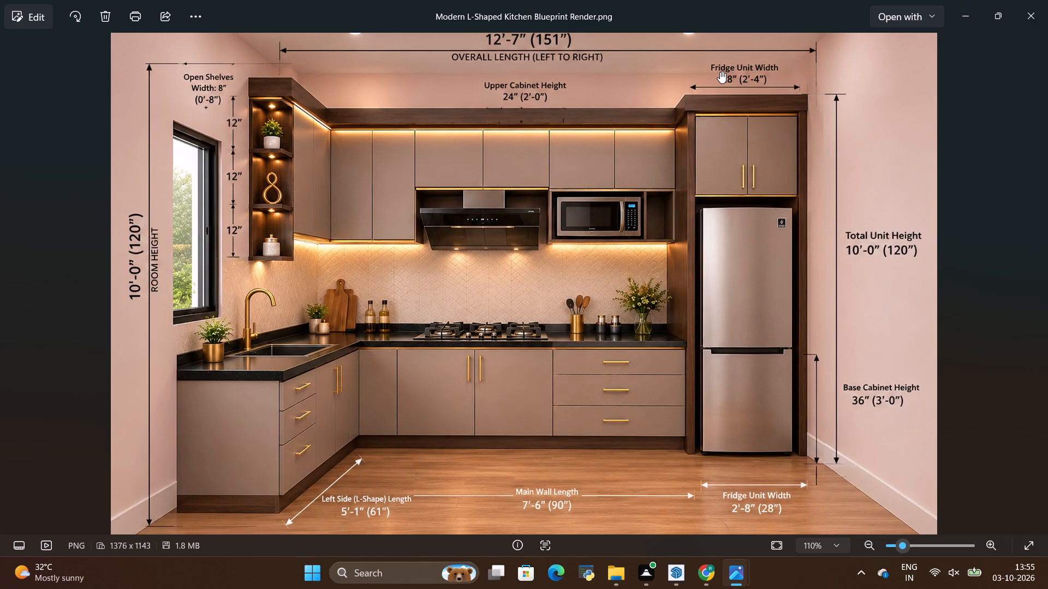
pyautogui.hotkey('alt', 'Tab')
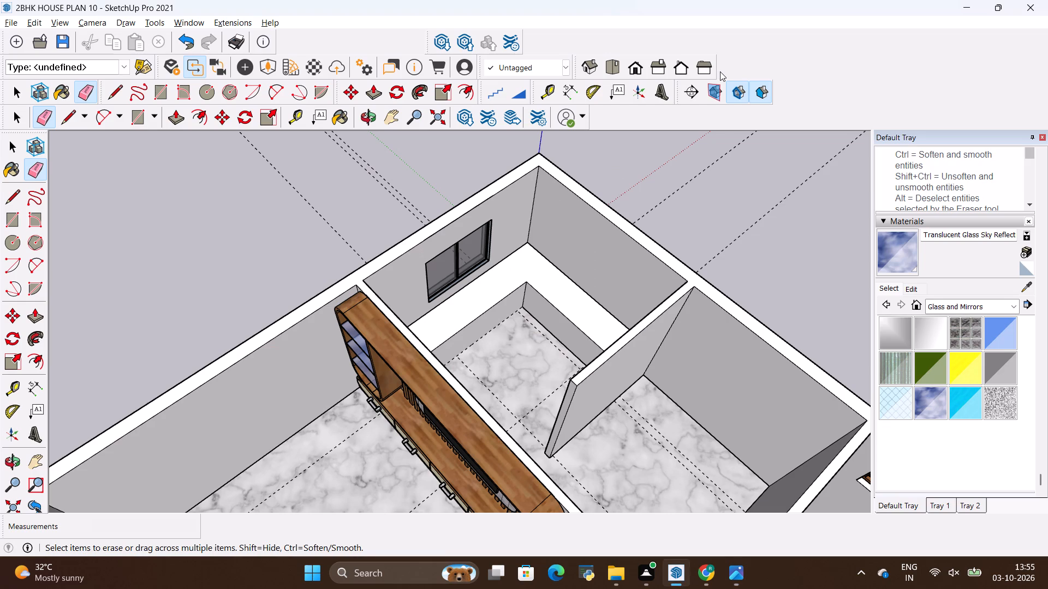
pyautogui.scroll(11, 461, 351)
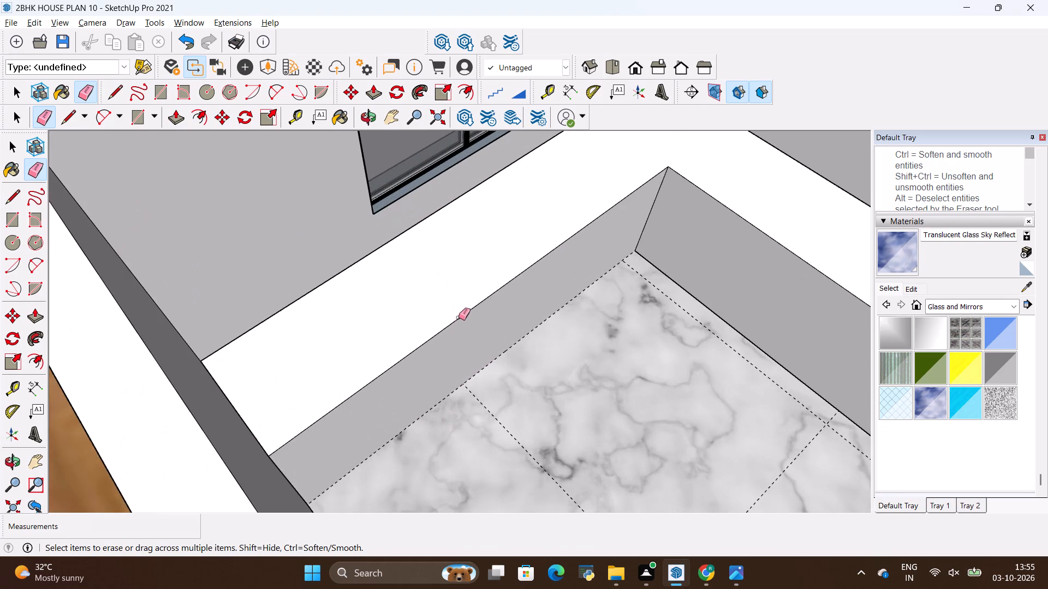
pyautogui.scroll(-5, 457, 316)
pyautogui.moveTo(508, 326); pyautogui.dragTo(437, 269, button='middle')
pyautogui.press('t')
pyautogui.click(499, 275)
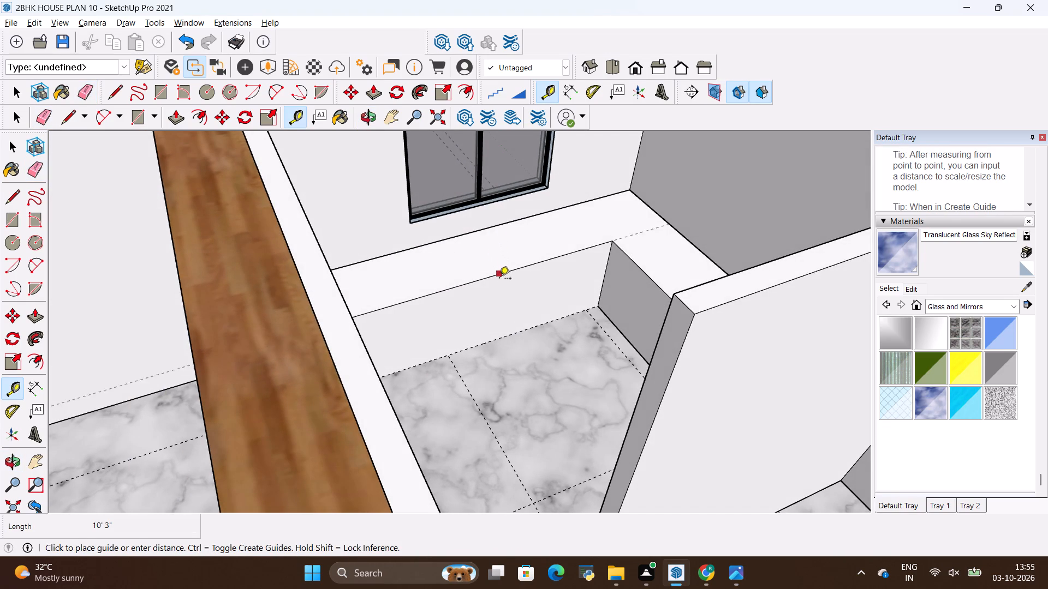
pyautogui.press('BackSpace')
pyautogui.press('2')
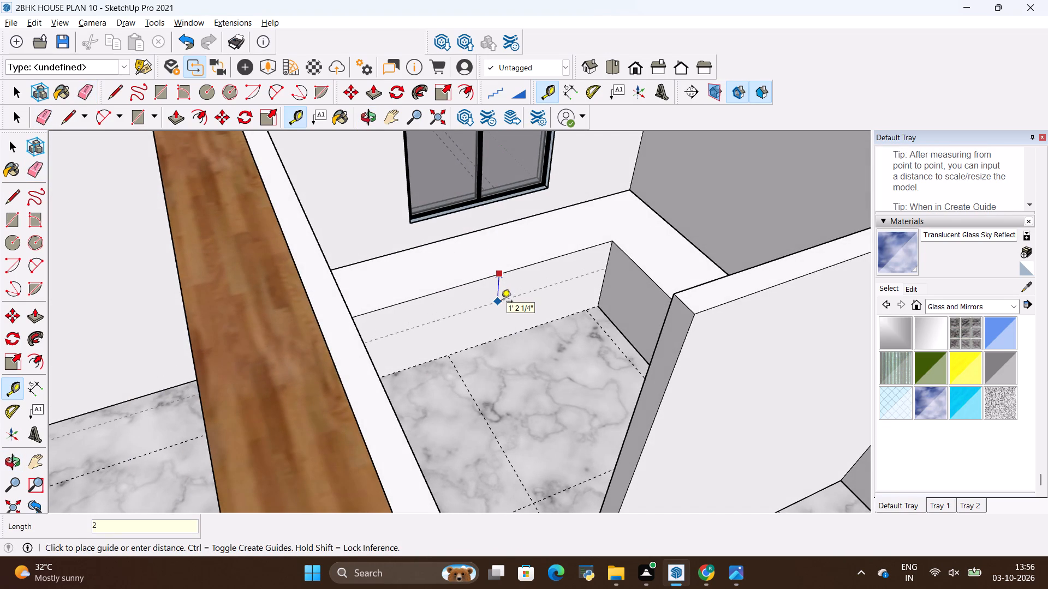
pyautogui.hotkey('shift', '"')
pyautogui.press('Return')
# Place a guide 2" below the top front edge of the main-wall counter.
pyautogui.scroll(-1, 498, 310)
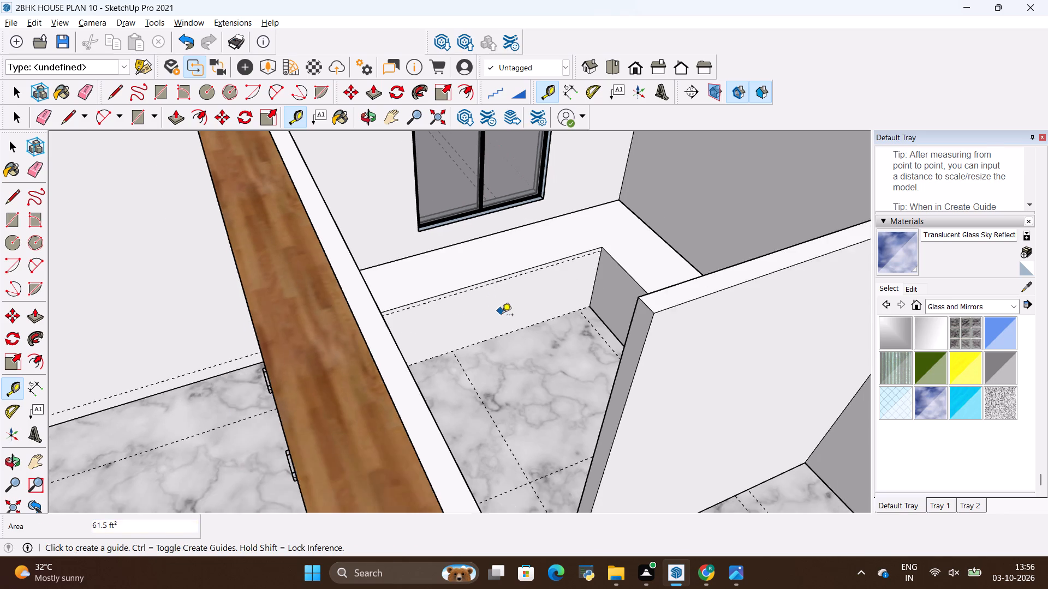
pyautogui.moveTo(502, 318); pyautogui.dragTo(676, 319, button='middle')
pyautogui.scroll(8, 532, 193)
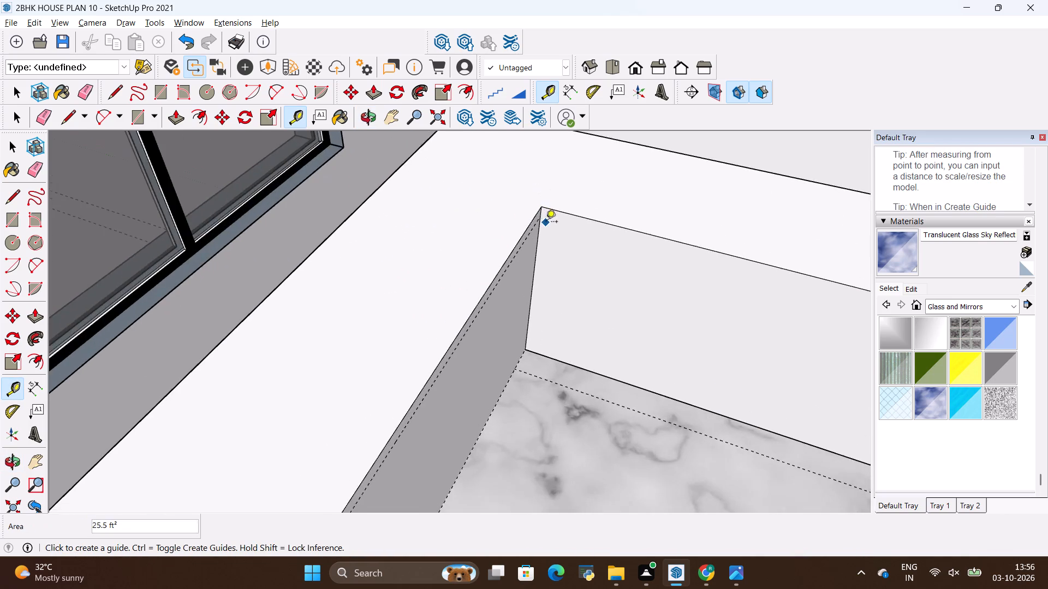
pyautogui.scroll(10, 546, 223)
pyautogui.moveTo(521, 246); pyautogui.dragTo(516, 235, button='middle')
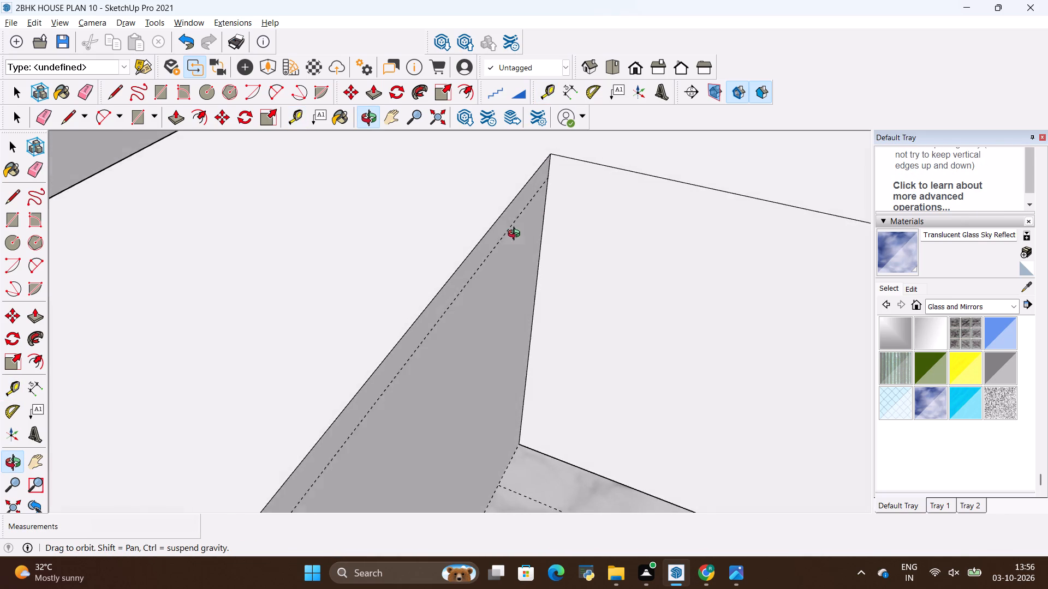
pyautogui.moveTo(516, 235); pyautogui.dragTo(521, 235, button='middle')
pyautogui.click(617, 169)
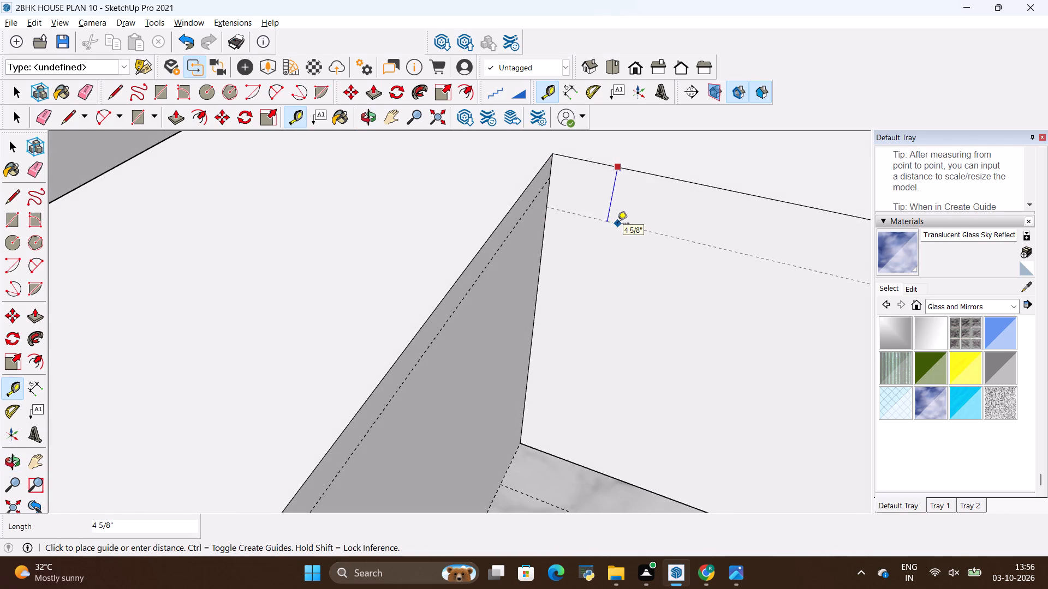
pyautogui.press('BackSpace')
pyautogui.write('2"')
pyautogui.press('Return')
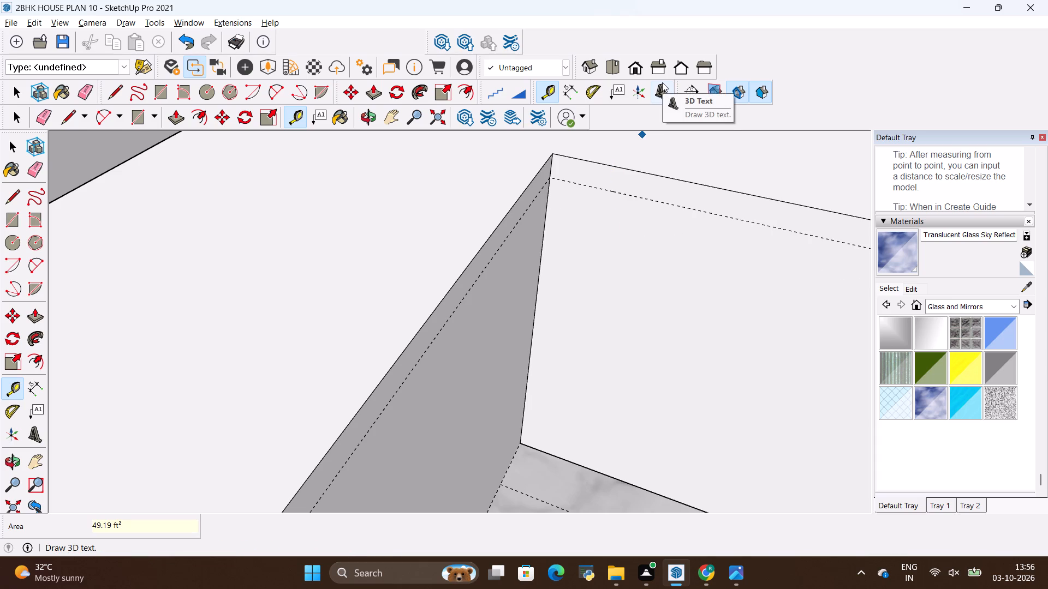
# Draw lines along both 2" guides to mark off a countertop strip on the main-wall and window-wall counter fronts.
pyautogui.press('l')
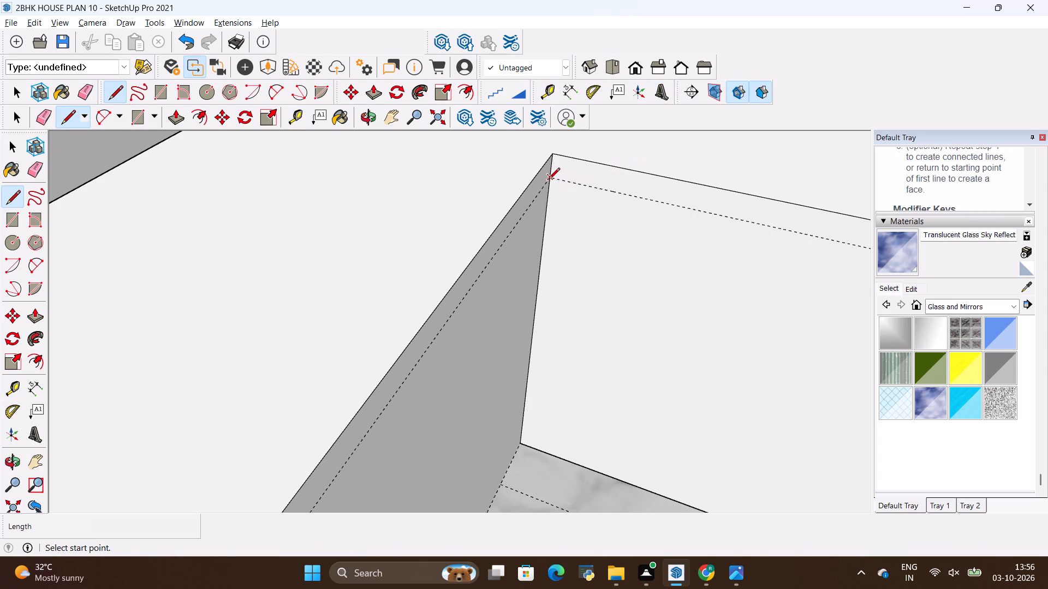
pyautogui.click(549, 180)
pyautogui.scroll(-19, 451, 262)
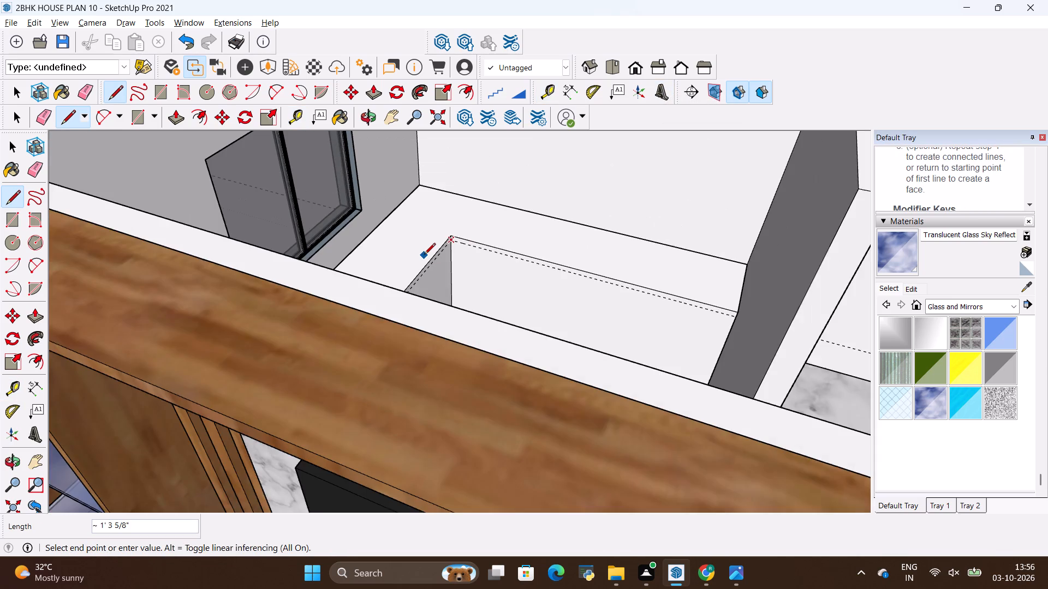
pyautogui.moveTo(425, 255); pyautogui.dragTo(498, 265, button='middle')
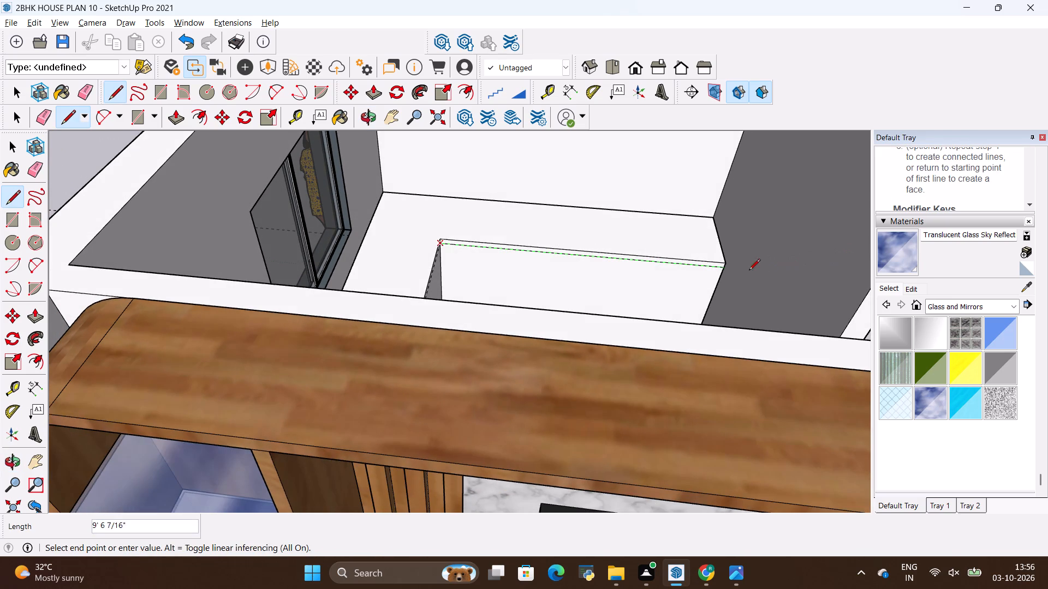
pyautogui.click(719, 272)
pyautogui.moveTo(757, 280); pyautogui.dragTo(613, 298, button='middle')
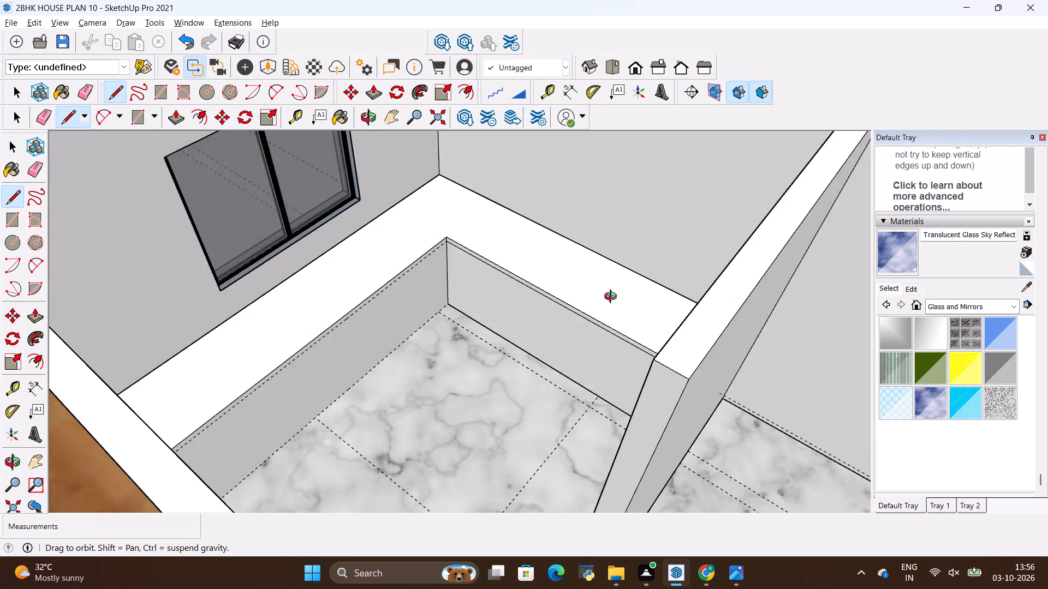
pyautogui.moveTo(613, 298); pyautogui.dragTo(535, 282, button='middle')
pyautogui.scroll(3, 489, 236)
pyautogui.scroll(5, 419, 232)
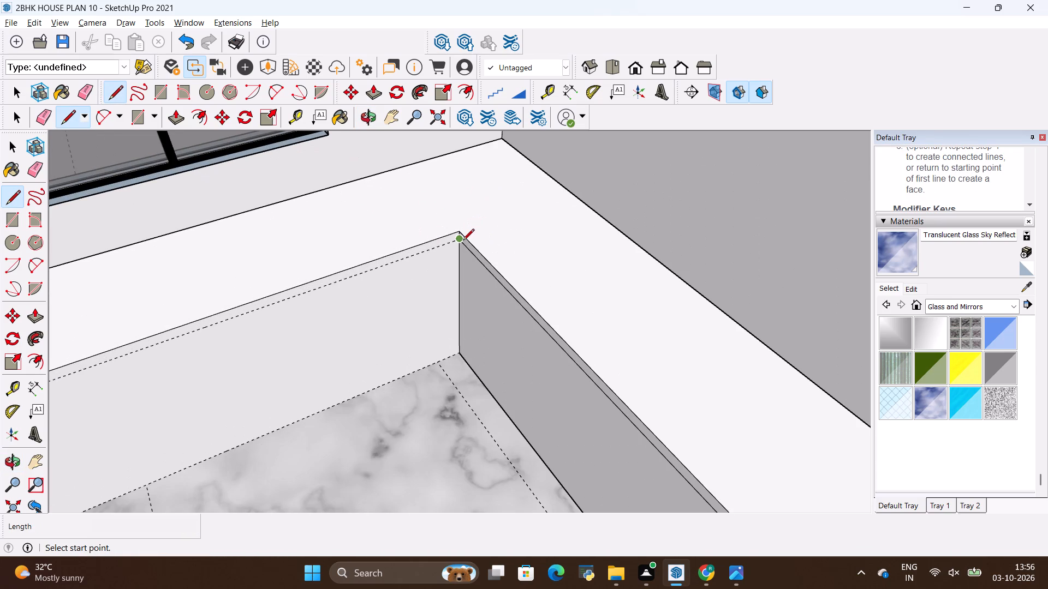
pyautogui.click(462, 242)
pyautogui.scroll(-6, 486, 227)
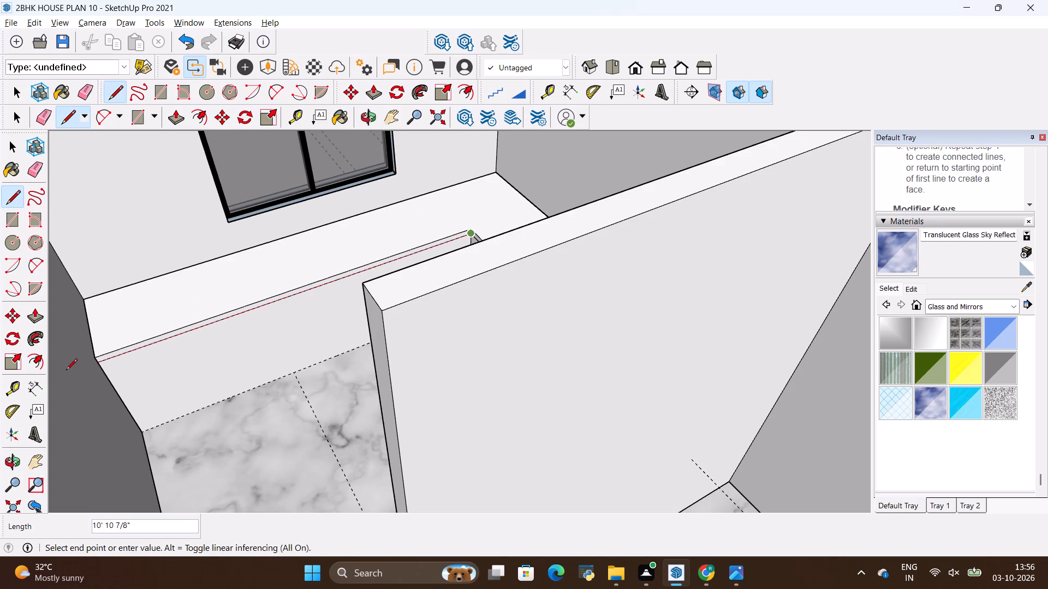
pyautogui.click(99, 366)
pyautogui.press('Escape')
# Push/Pull the countertop strips on the window-wall and main-wall counter fronts outward 2" to form an overhang.
pyautogui.scroll(4, 128, 364)
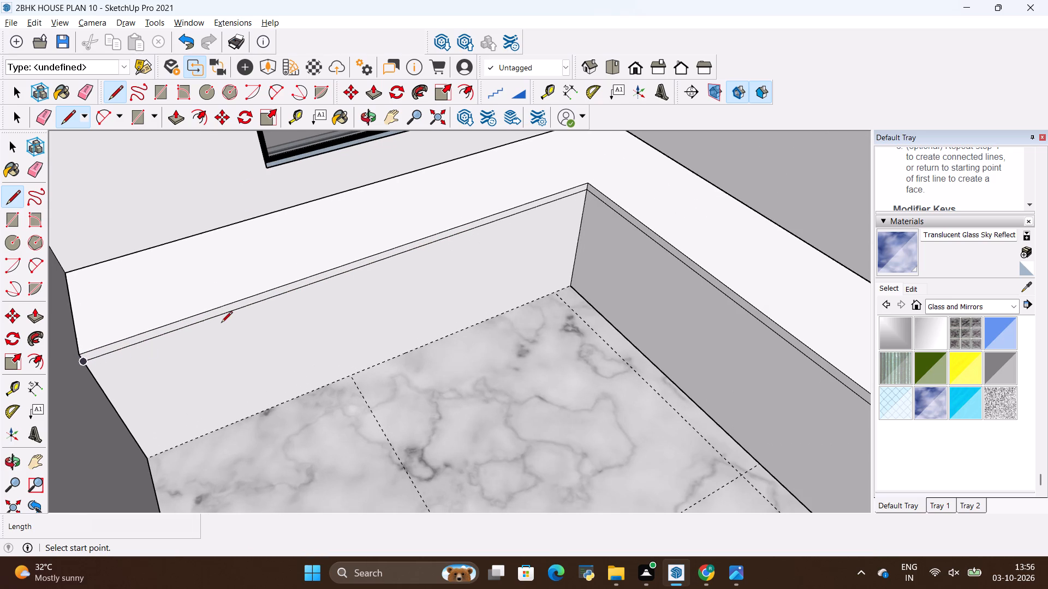
pyautogui.scroll(1, 260, 309)
pyautogui.press('p')
pyautogui.scroll(2, 297, 280)
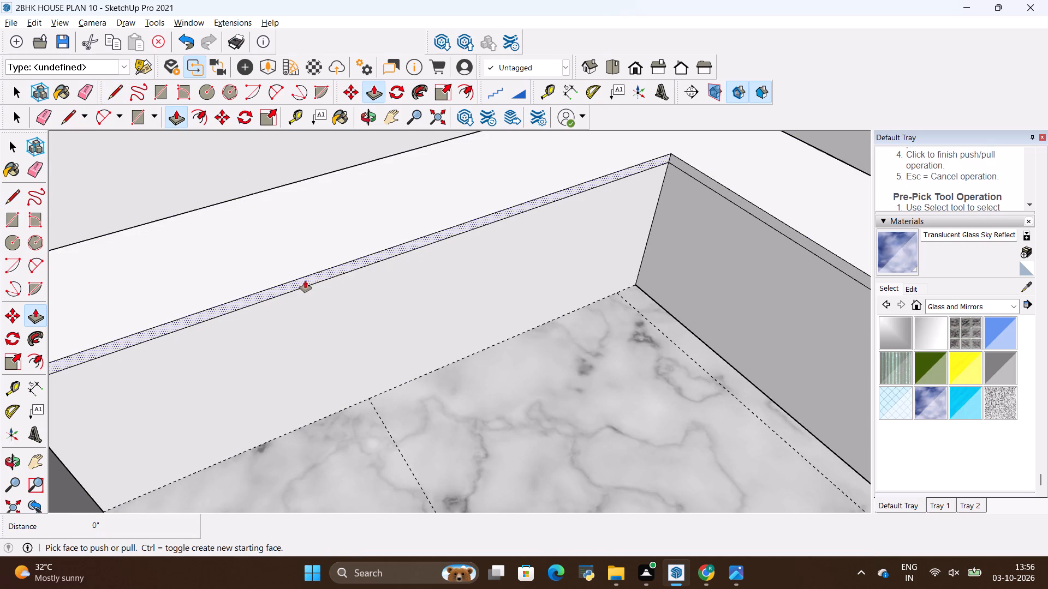
pyautogui.click(305, 281)
pyautogui.press('BackSpace')
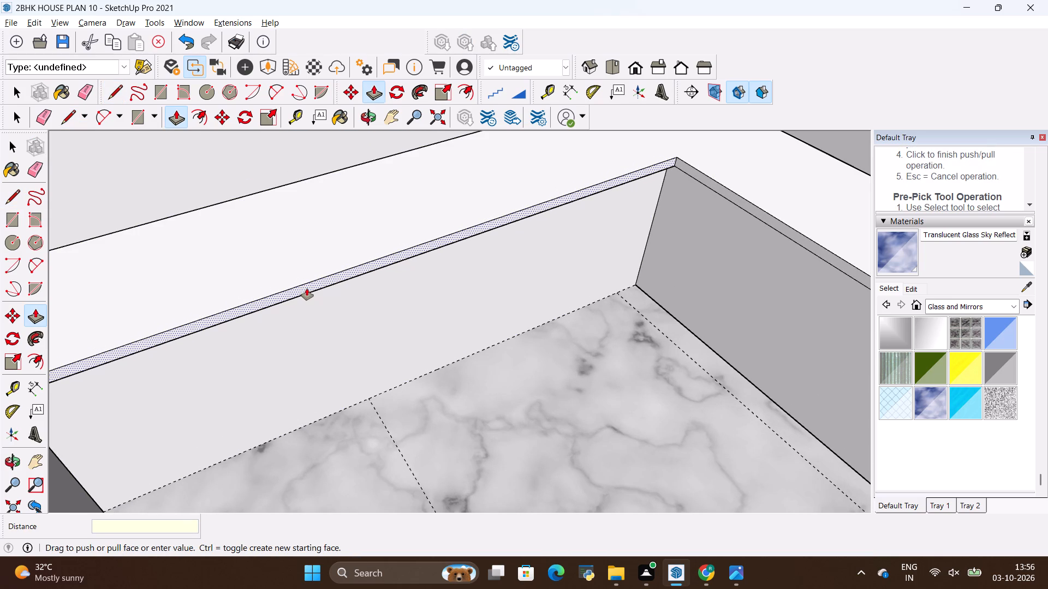
pyautogui.write('2"')
pyautogui.press('Return')
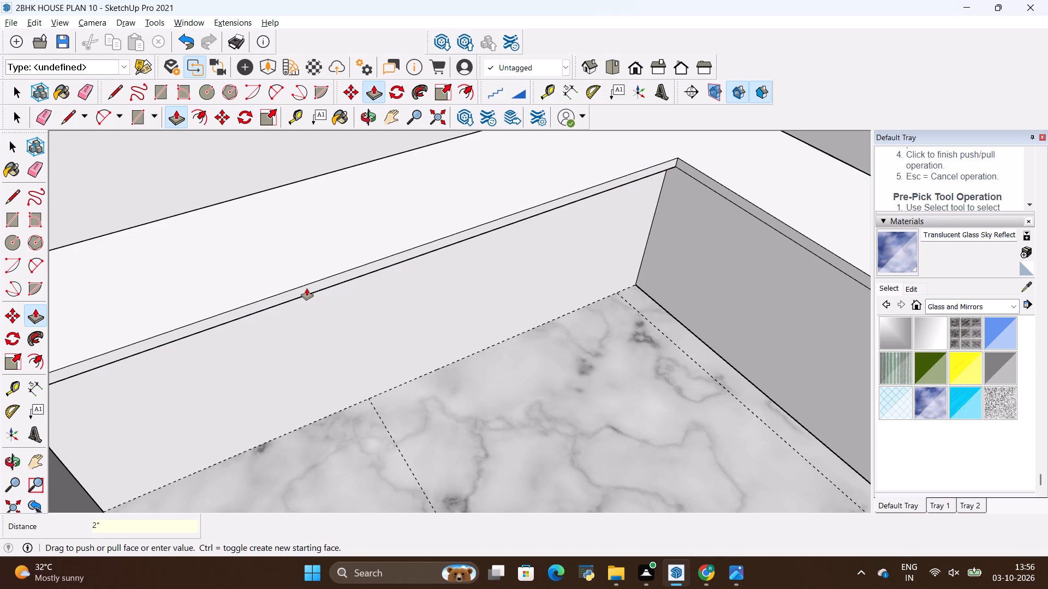
pyautogui.scroll(7, 693, 189)
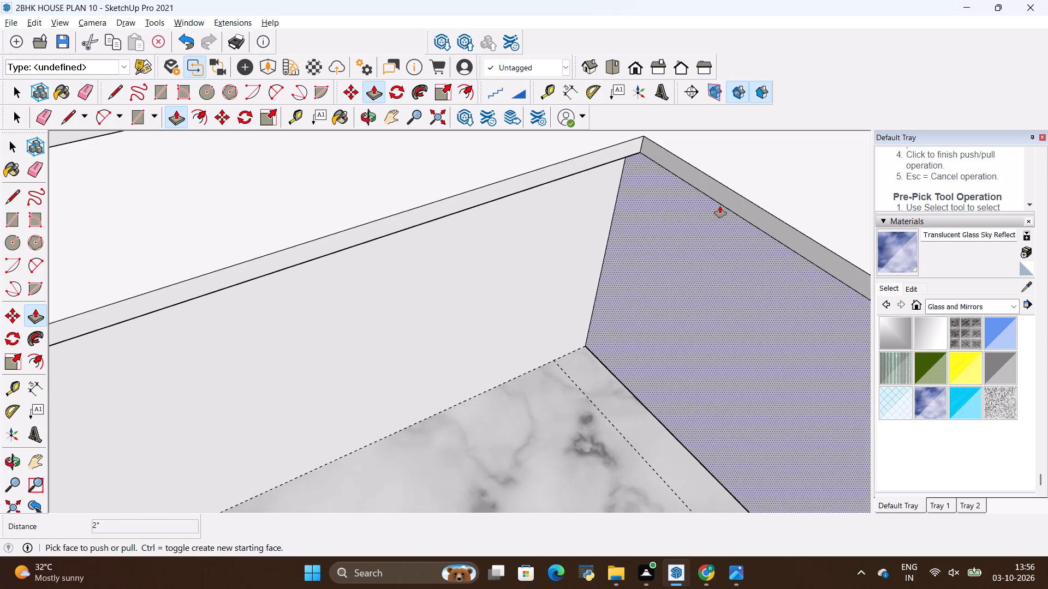
pyautogui.doubleClick(729, 196)
# Compare the kitchen reference's base cabinets, upper cabinets and fridge unit with the modelled L-shaped counter and surrounding walls.
pyautogui.scroll(-11, 559, 334)
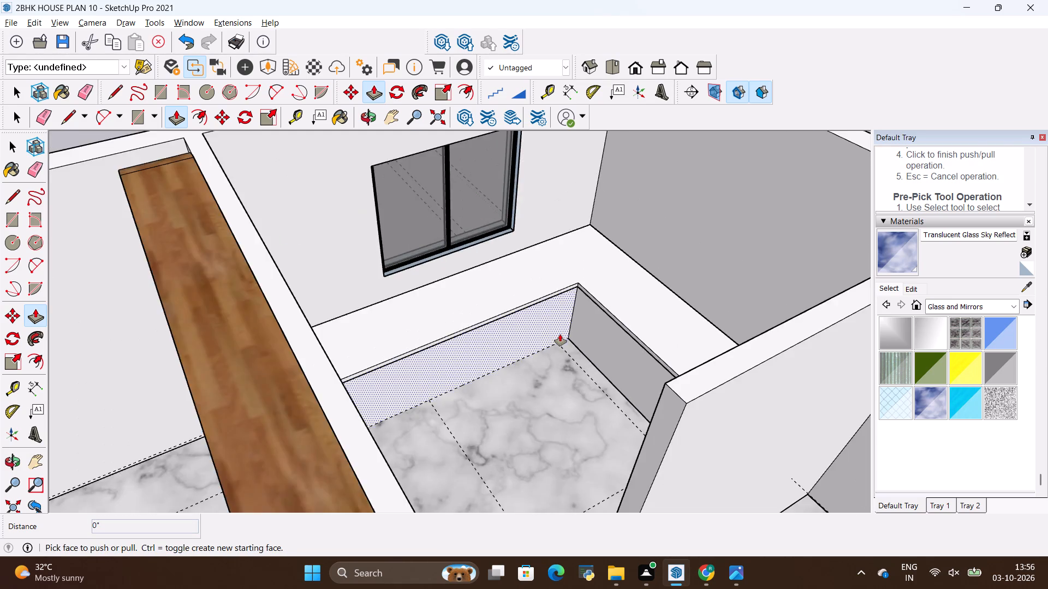
pyautogui.scroll(-6, 560, 334)
pyautogui.moveTo(534, 334); pyautogui.dragTo(596, 375, button='middle')
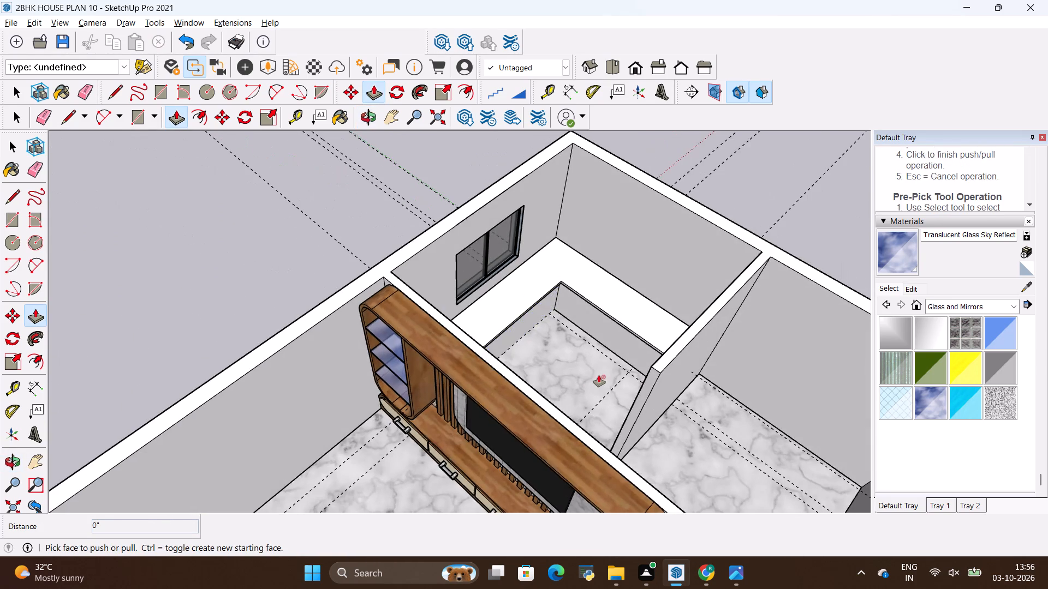
pyautogui.hotkey('alt', 'Tab')
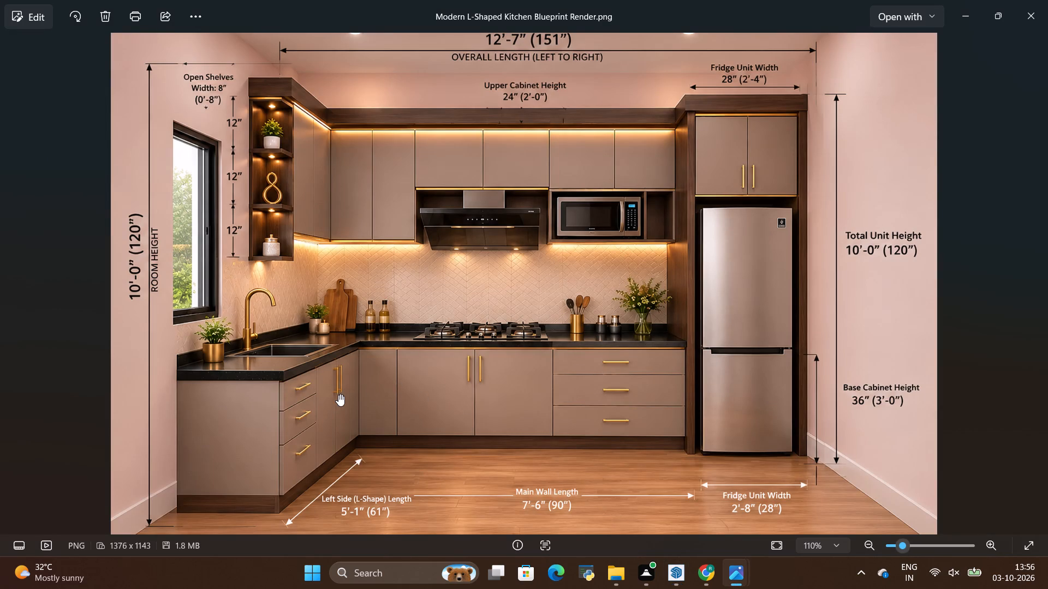
pyautogui.scroll(-5, 338, 394)
pyautogui.hotkey('alt', 'Tab')
pyautogui.hotkey('alt', 'Tab')
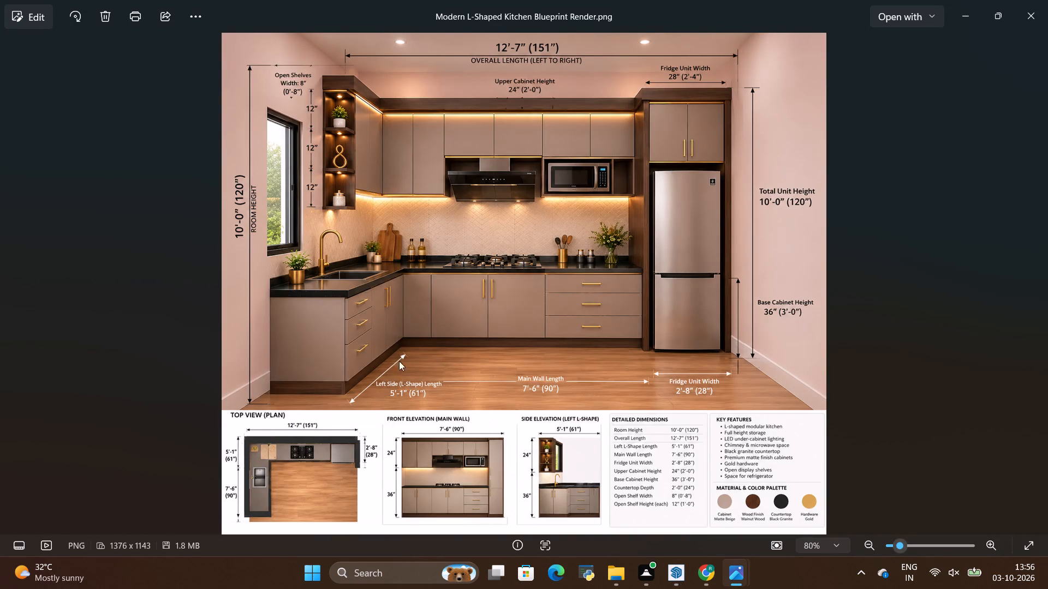
pyautogui.hotkey('alt', 'Tab')
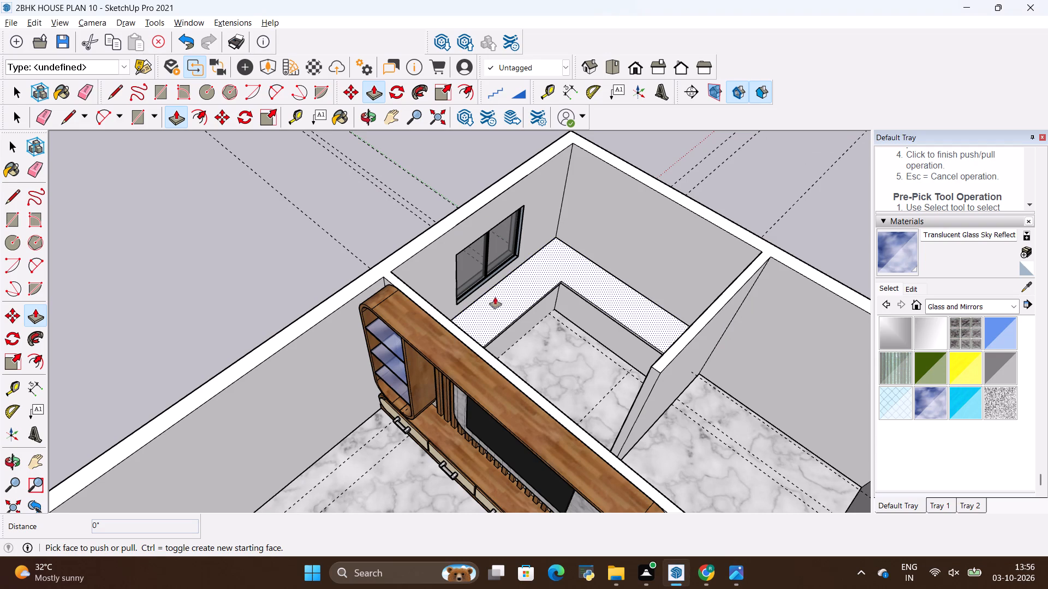
pyautogui.moveTo(571, 299); pyautogui.dragTo(419, 213, button='middle')
pyautogui.hotkey('alt', 'Tab')
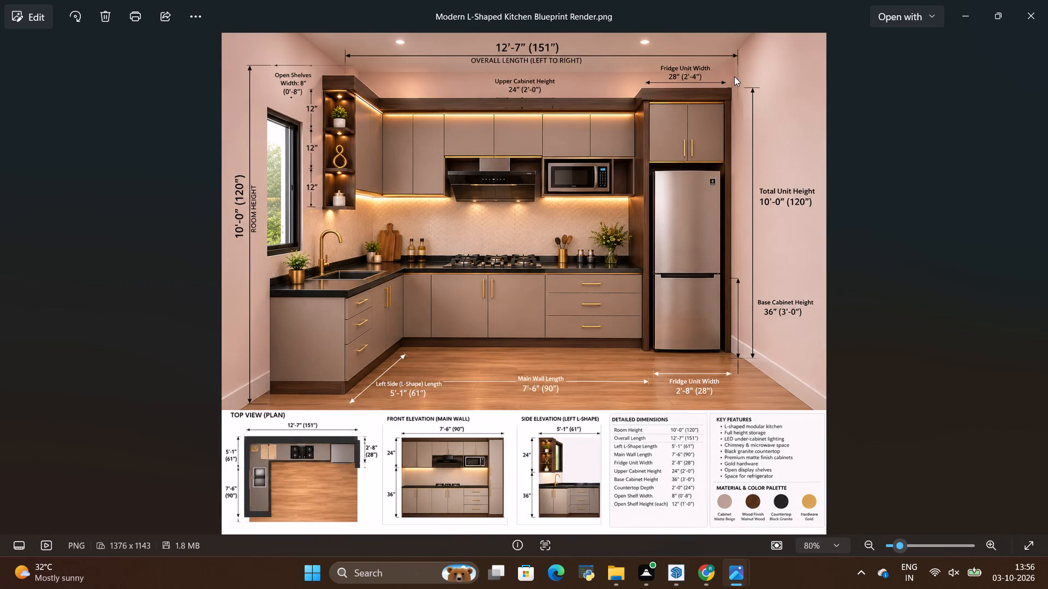
pyautogui.scroll(7, 700, 80)
pyautogui.hotkey('alt', 'Tab')
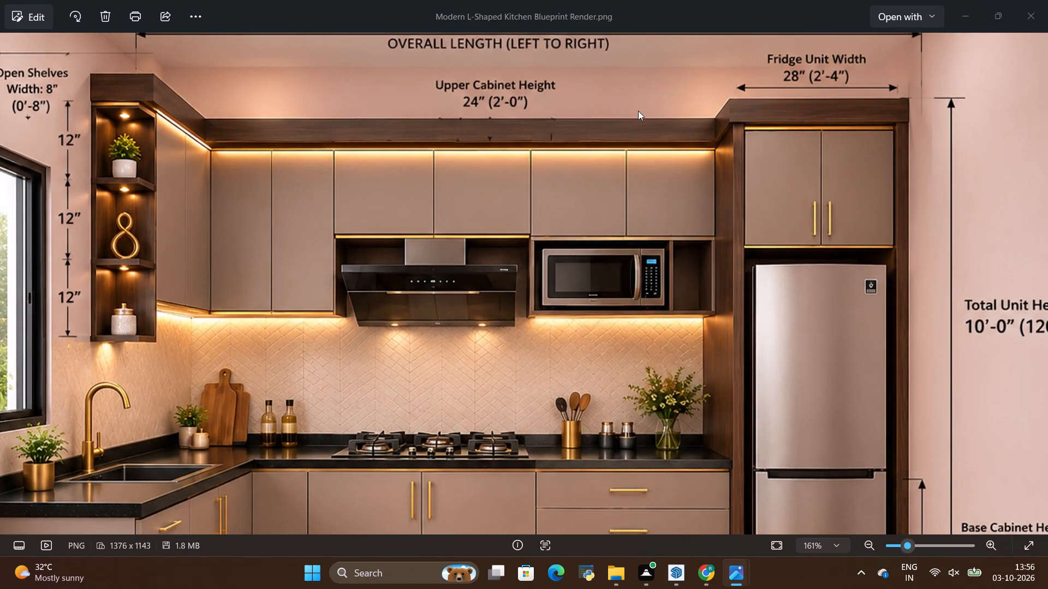
pyautogui.scroll(-2, 563, 248)
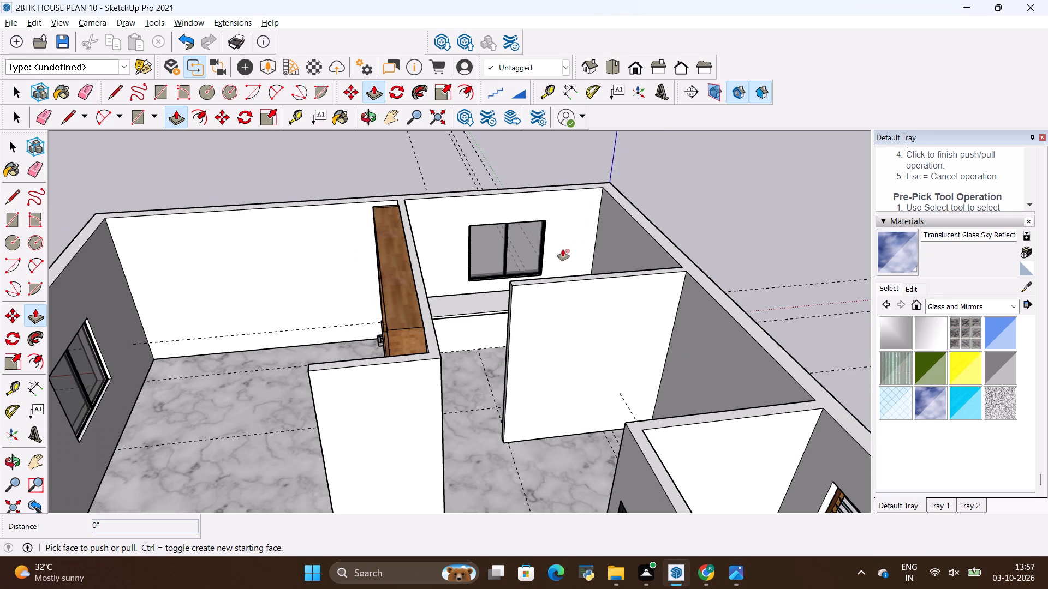
pyautogui.moveTo(580, 259); pyautogui.dragTo(580, 259, button='middle')
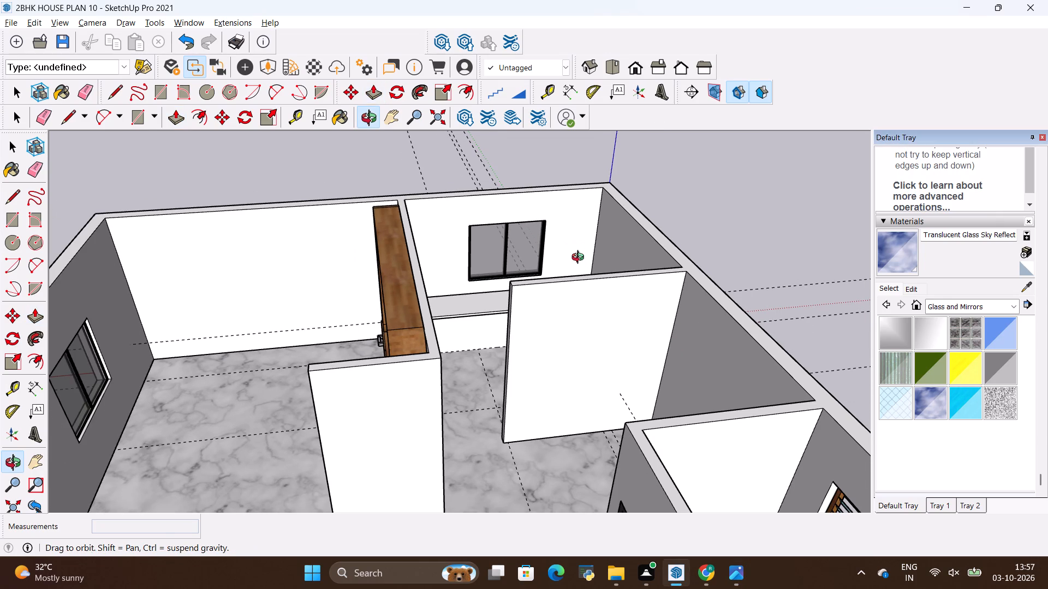
pyautogui.moveTo(580, 259); pyautogui.dragTo(732, 248, button='middle')
pyautogui.scroll(-3, 599, 275)
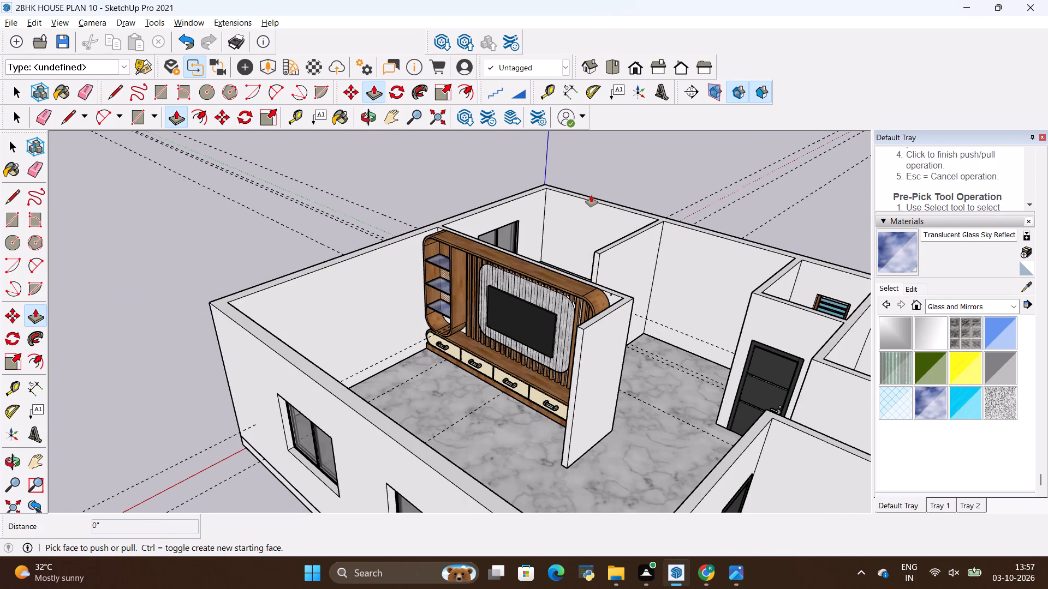
pyautogui.scroll(6, 659, 184)
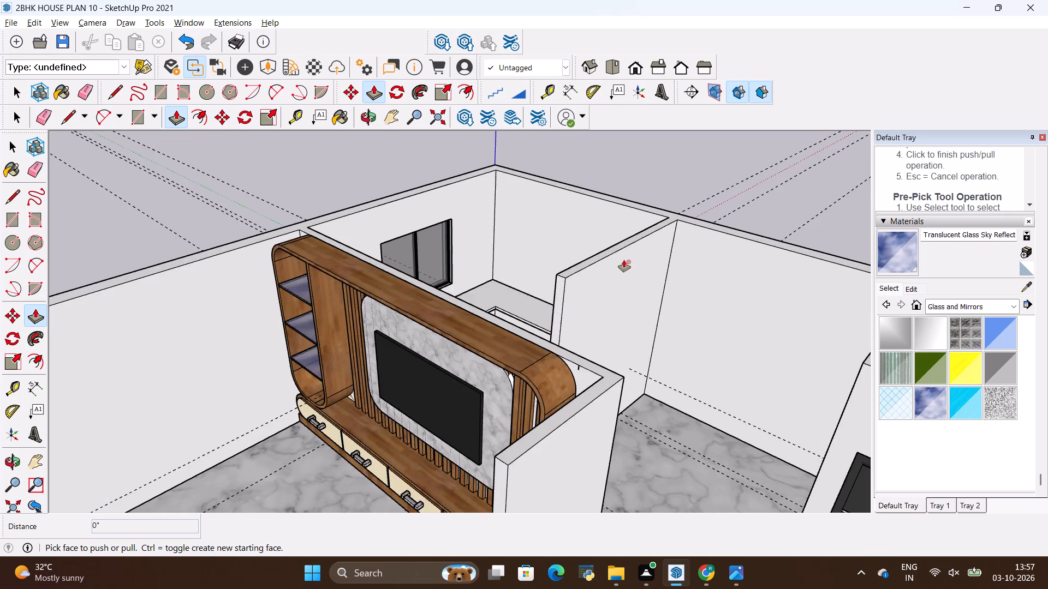
pyautogui.scroll(3, 624, 260)
pyautogui.moveTo(469, 335); pyautogui.dragTo(622, 412, button='middle')
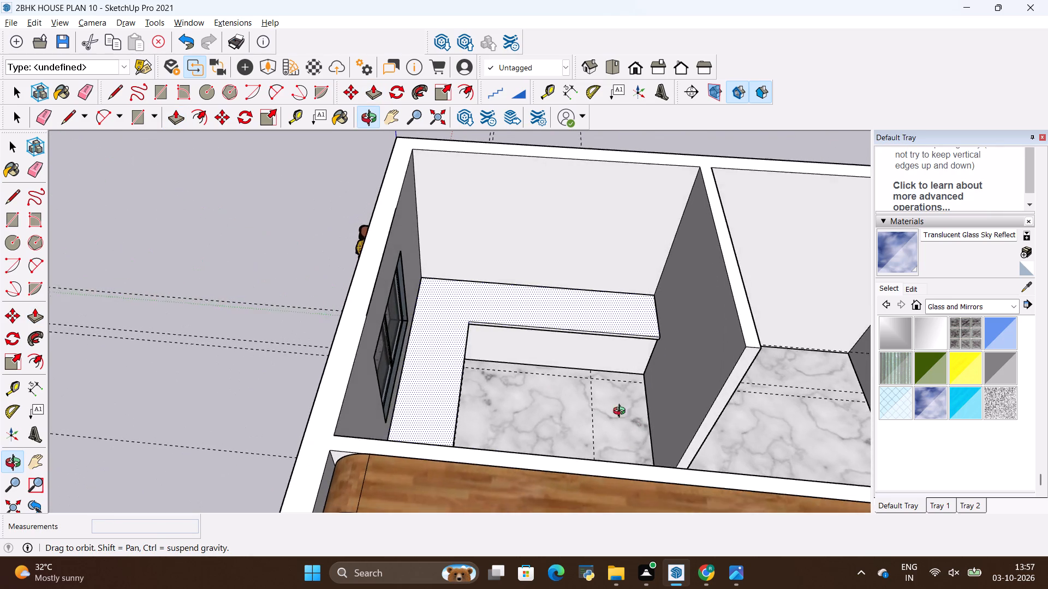
# Compare the kitchen reference's L-shape length, main wall length and base cabinet layout with the modelled counter on the window wall.
pyautogui.moveTo(622, 412); pyautogui.dragTo(573, 405, button='middle')
pyautogui.scroll(3, 559, 182)
pyautogui.scroll(-4, 586, 389)
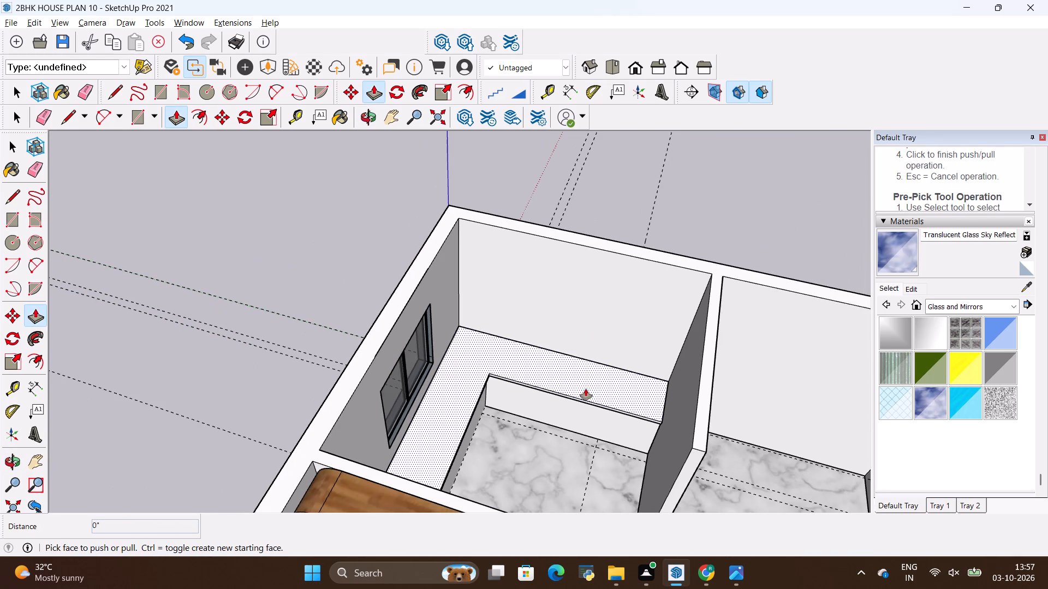
pyautogui.moveTo(628, 516); pyautogui.dragTo(624, 510, button='middle')
pyautogui.moveTo(635, 456); pyautogui.dragTo(507, 467, button='middle')
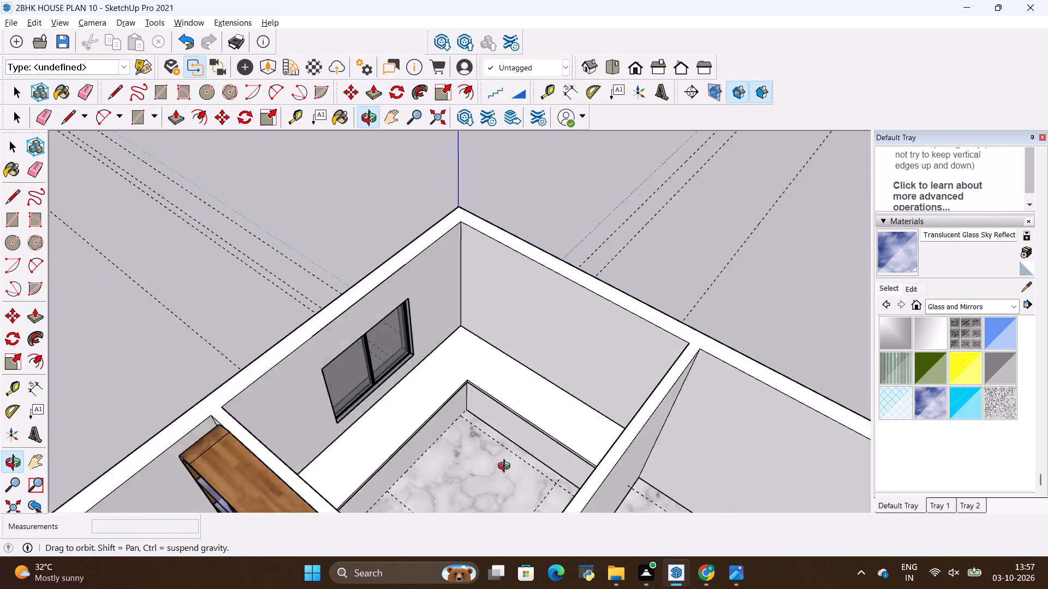
pyautogui.moveTo(507, 467); pyautogui.dragTo(443, 442, button='middle')
pyautogui.hotkey('alt', 'Tab')
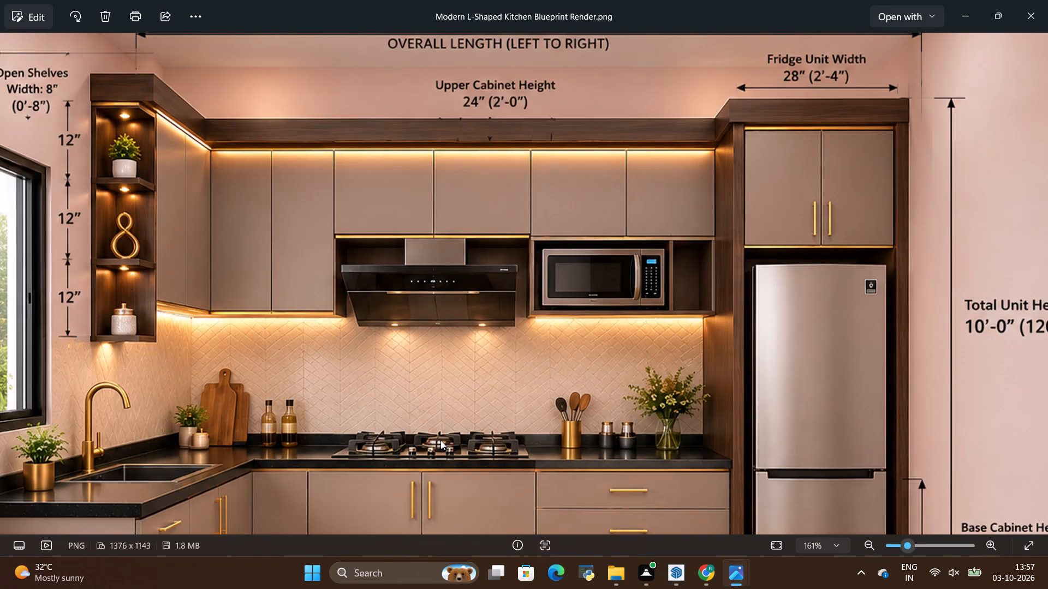
pyautogui.scroll(-8, 463, 408)
pyautogui.moveTo(526, 405); pyautogui.dragTo(464, 443, button='middle')
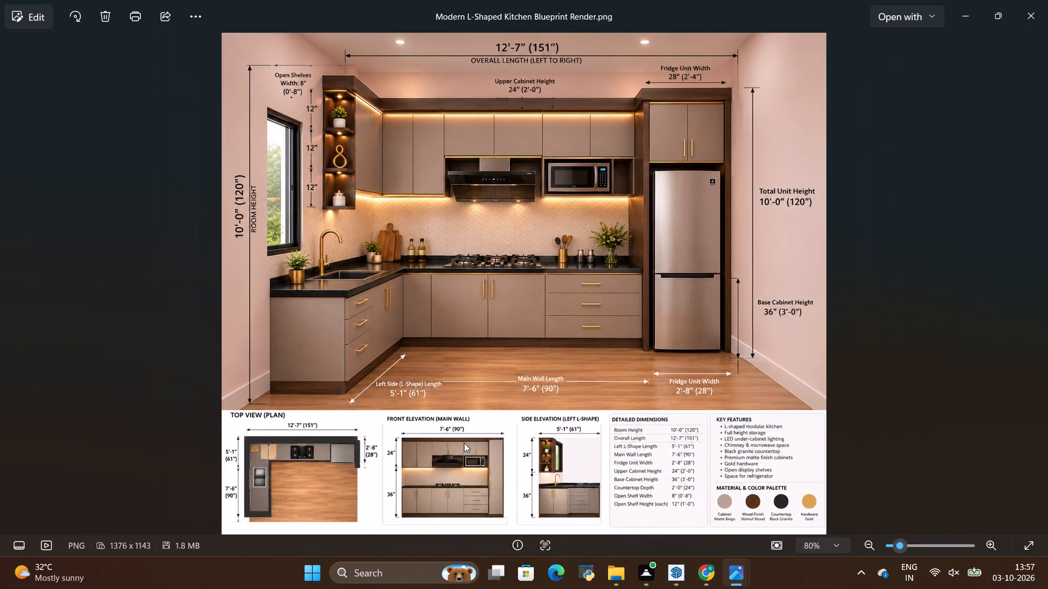
pyautogui.moveTo(464, 443); pyautogui.dragTo(463, 443, button='middle')
pyautogui.moveTo(471, 366); pyautogui.dragTo(418, 399, button='middle')
pyautogui.scroll(3, 465, 360)
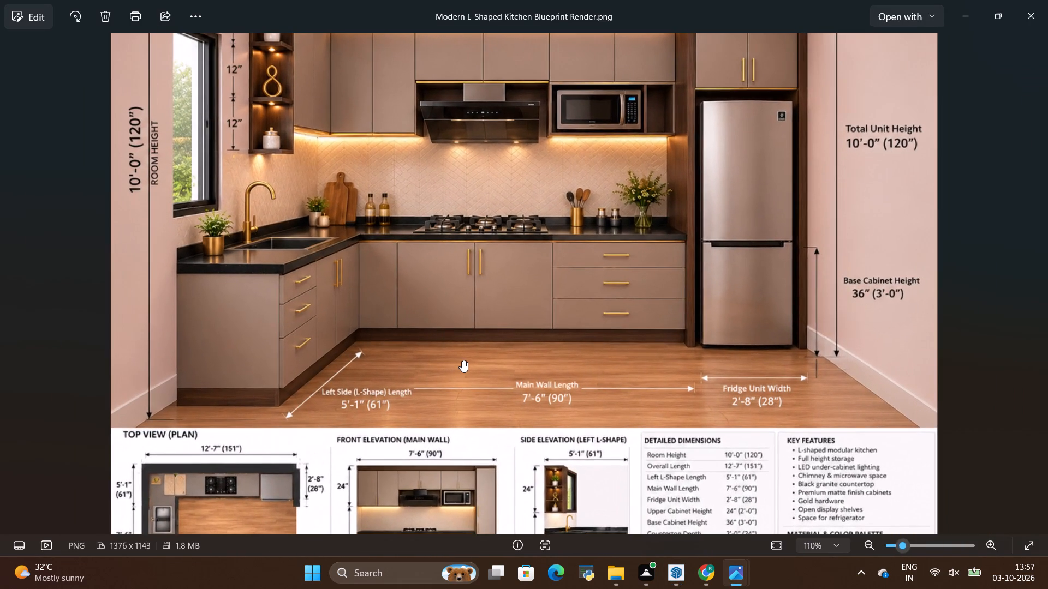
pyautogui.hotkey('alt', 'Tab')
pyautogui.scroll(3, 364, 387)
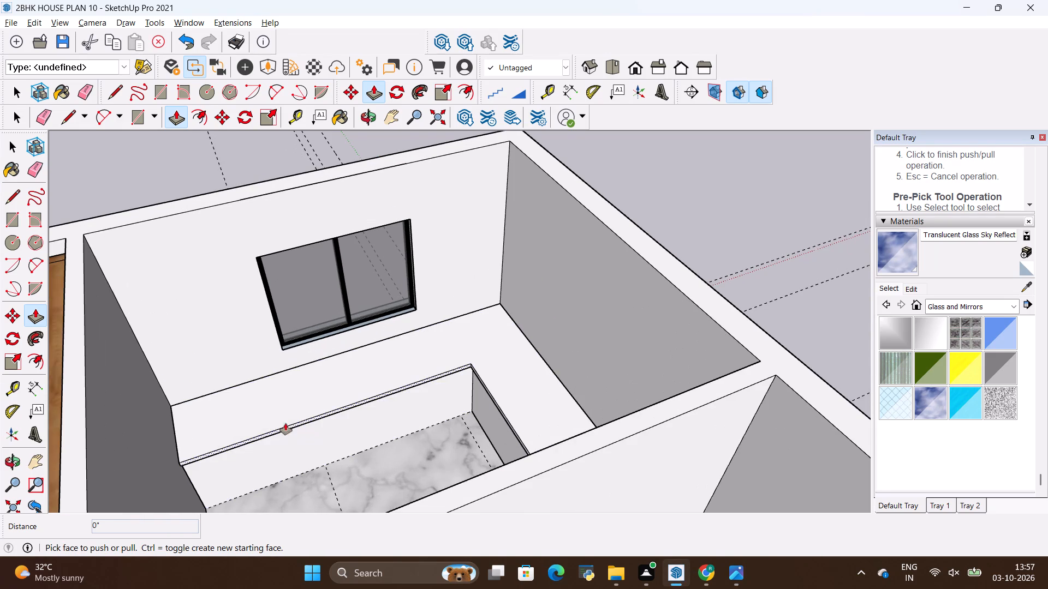
pyautogui.scroll(1, 255, 388)
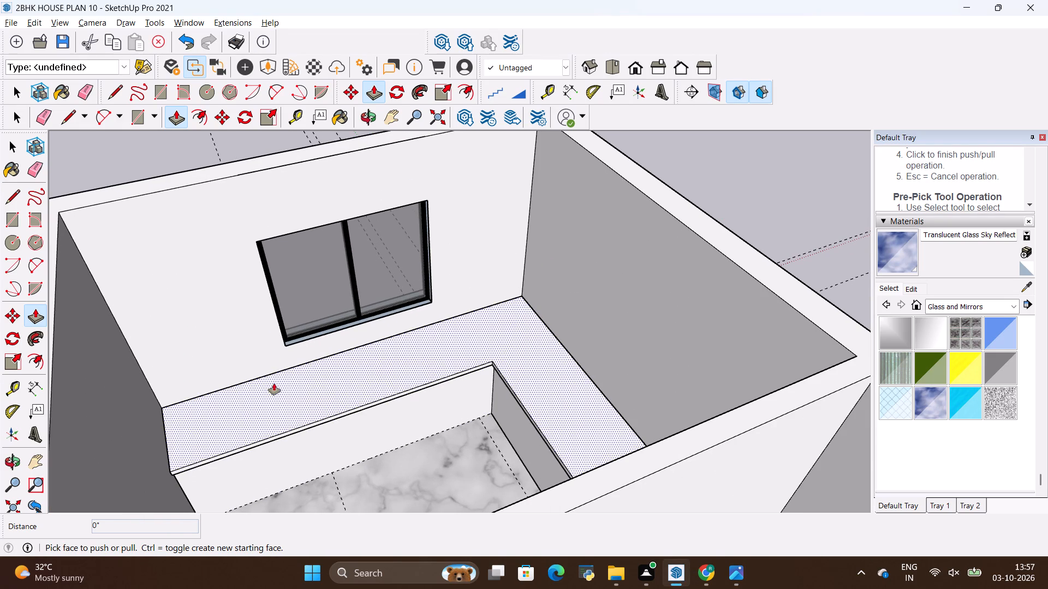
# Draw a vertical line on the window-wall counter front from the floor guide intersection up to the countertop strip.
pyautogui.press('l')
pyautogui.scroll(2, 277, 376)
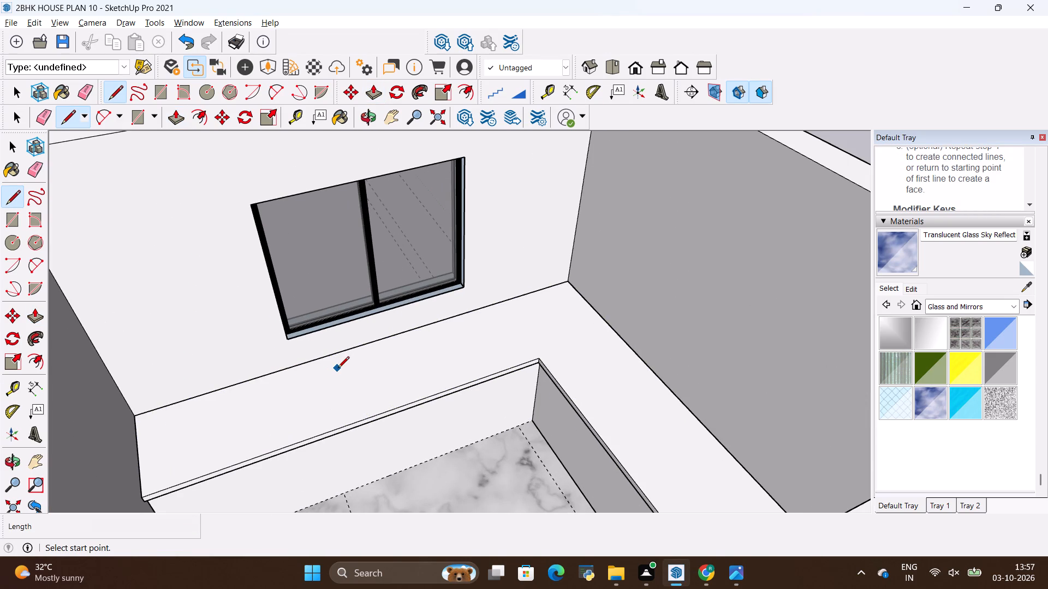
pyautogui.scroll(-6, 355, 362)
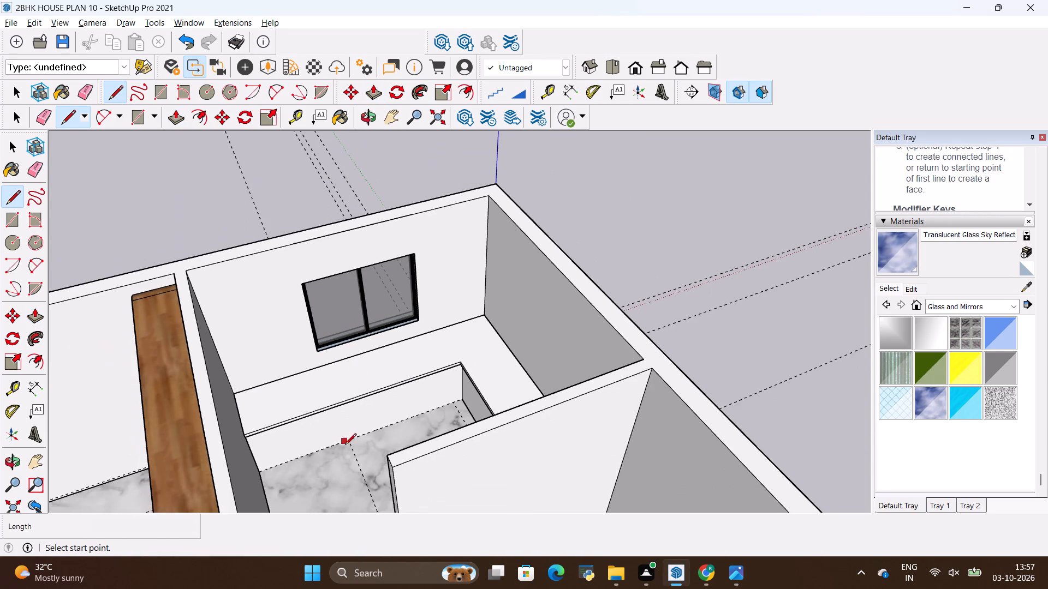
pyautogui.scroll(6, 345, 446)
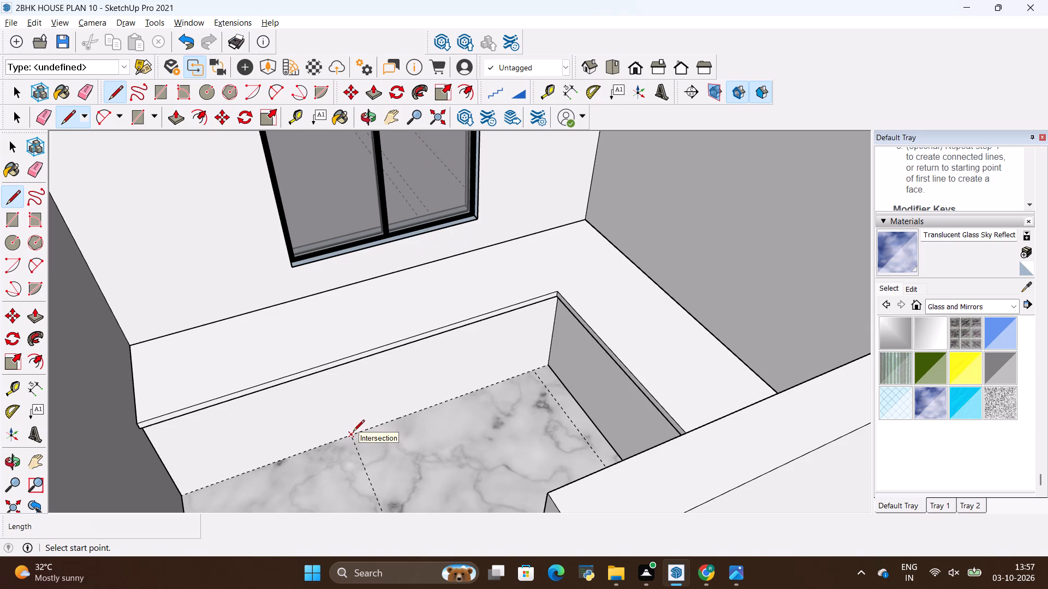
pyautogui.scroll(-8, 359, 438)
pyautogui.moveTo(356, 438); pyautogui.dragTo(355, 438, button='middle')
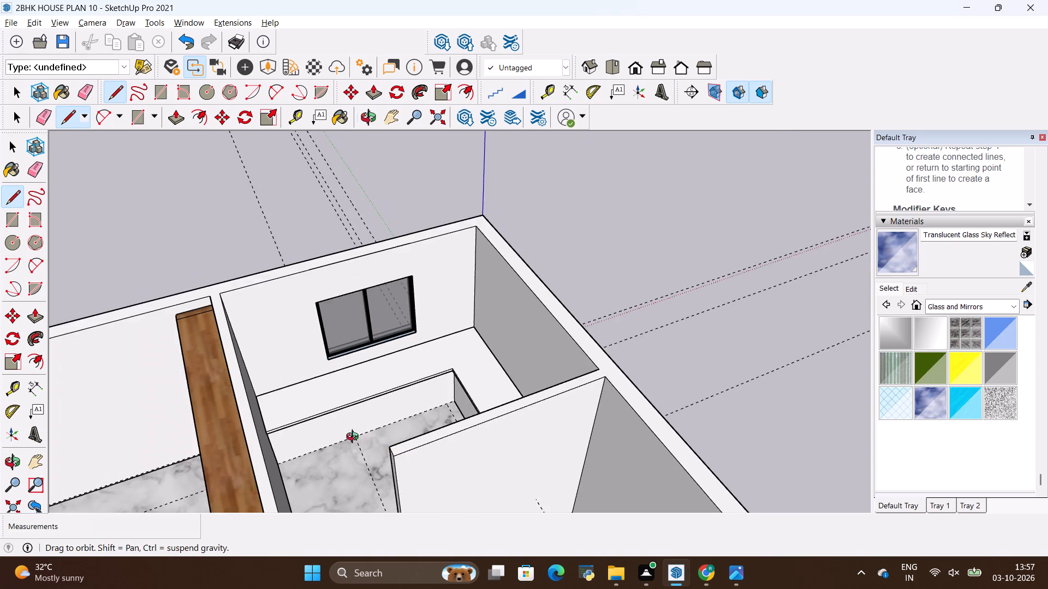
pyautogui.moveTo(355, 438); pyautogui.dragTo(374, 469, button='middle')
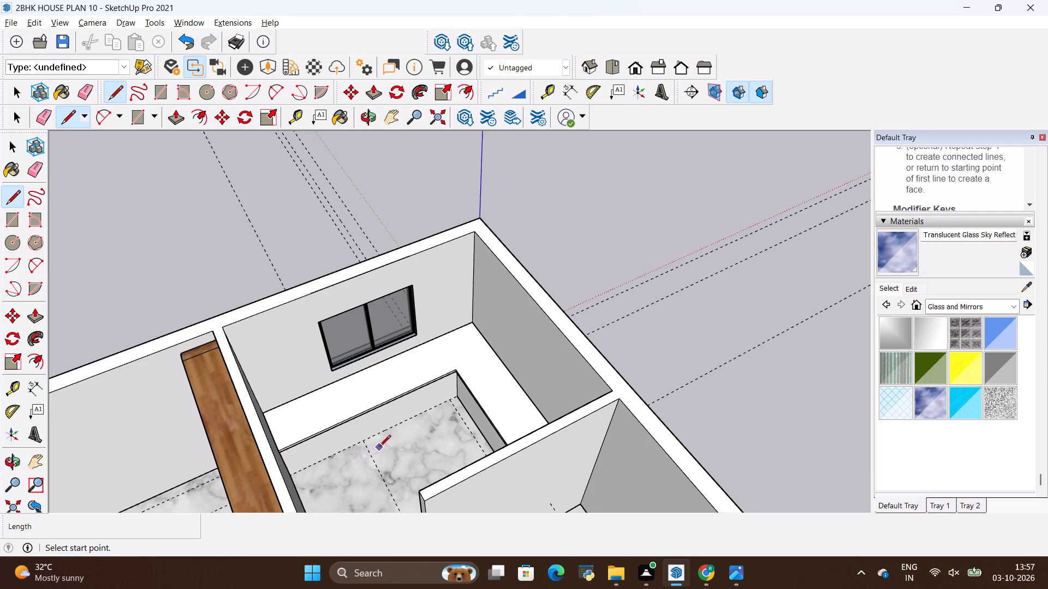
pyautogui.press('l')
pyautogui.moveTo(363, 445); pyautogui.dragTo(354, 418, button='middle')
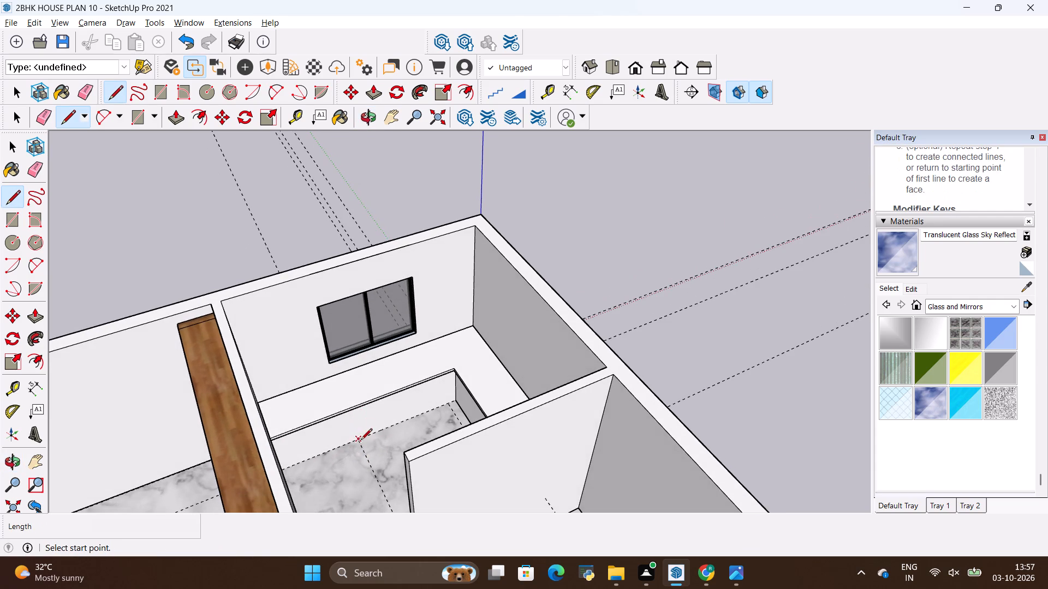
pyautogui.scroll(7, 360, 441)
pyautogui.click(358, 440)
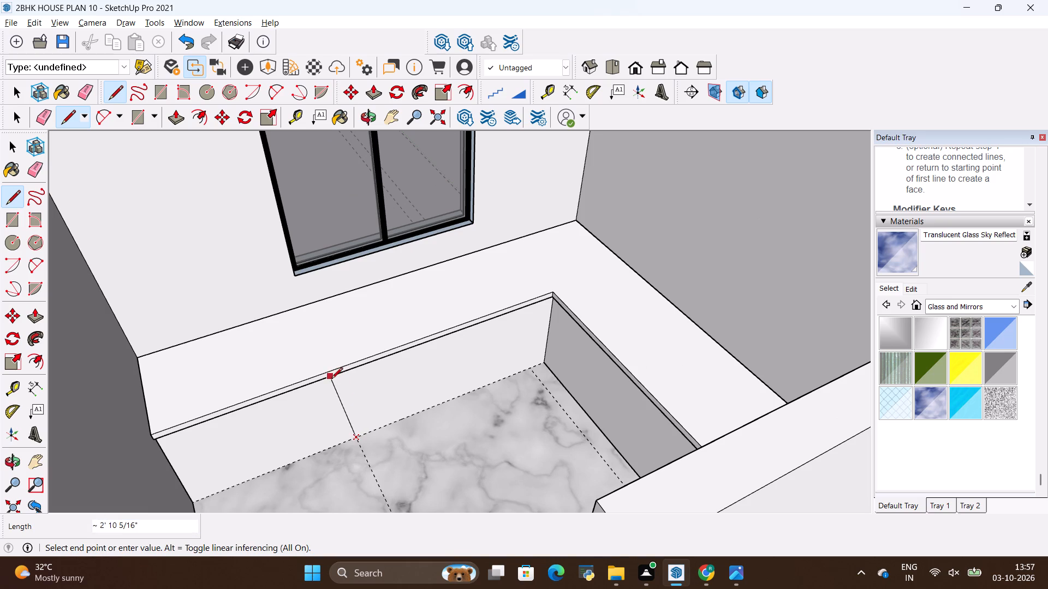
pyautogui.moveTo(349, 391); pyautogui.dragTo(341, 239, button='middle')
pyautogui.scroll(8, 341, 266)
pyautogui.click(330, 291)
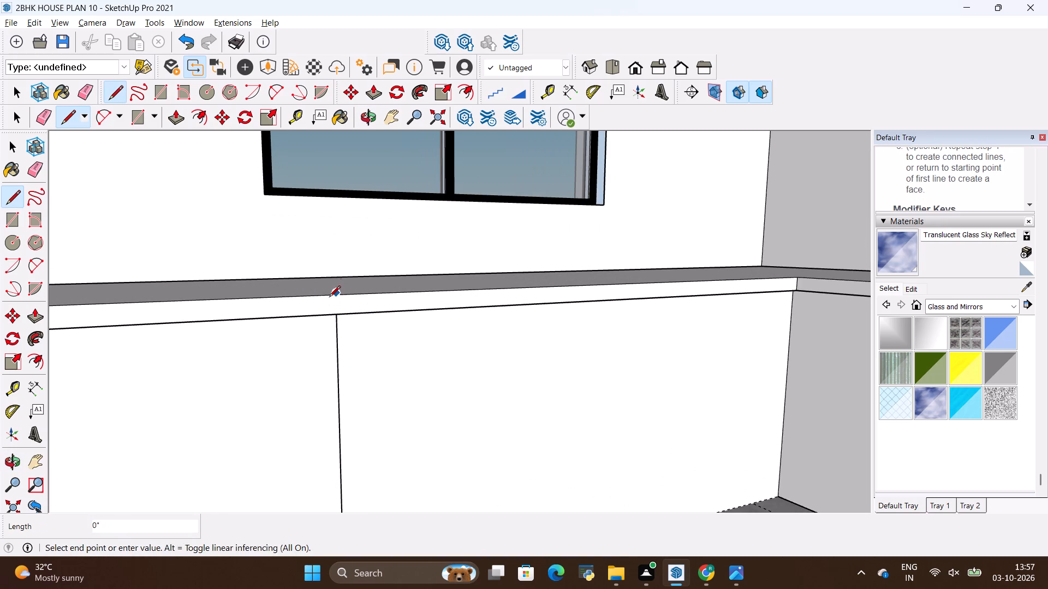
# Draw a line across the window-wall countertop from the wall edge to the front edge, in line with the vertical divider.
pyautogui.moveTo(335, 317); pyautogui.dragTo(296, 454, button='middle')
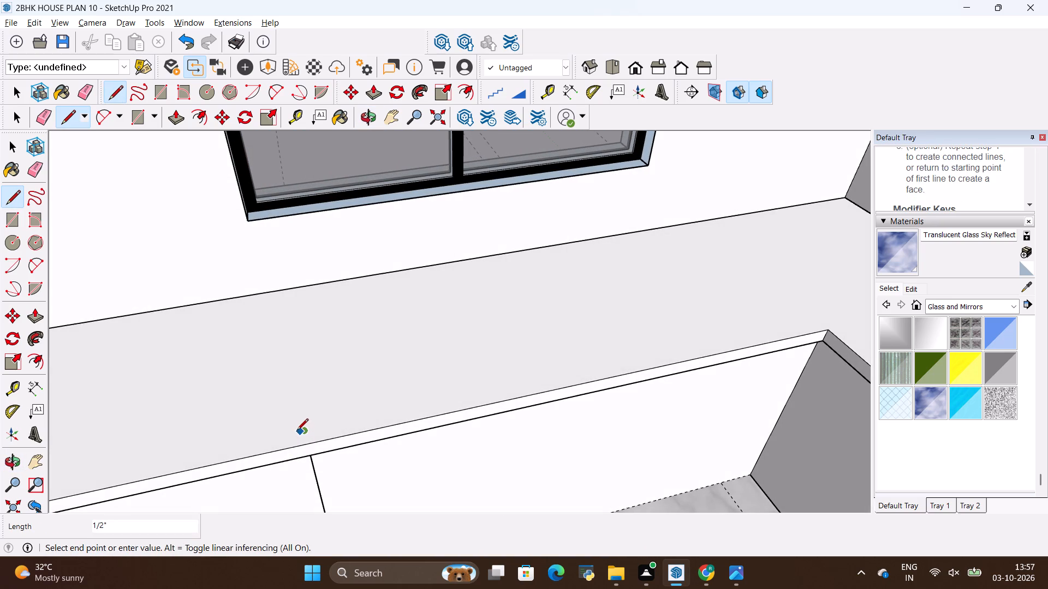
pyautogui.click(299, 431)
pyautogui.click(273, 289)
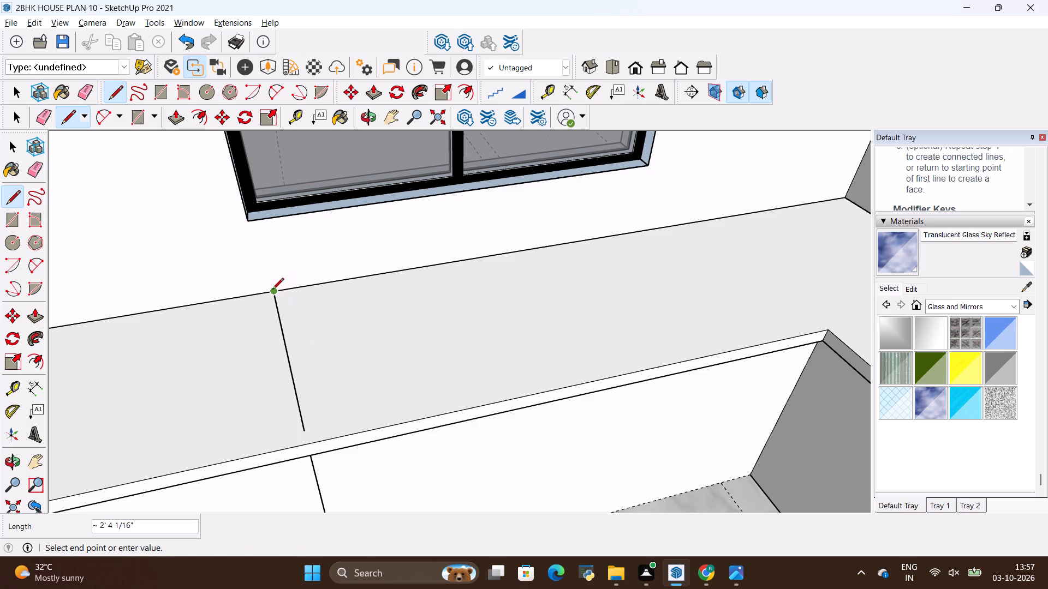
pyautogui.click(306, 450)
pyautogui.press('Escape')
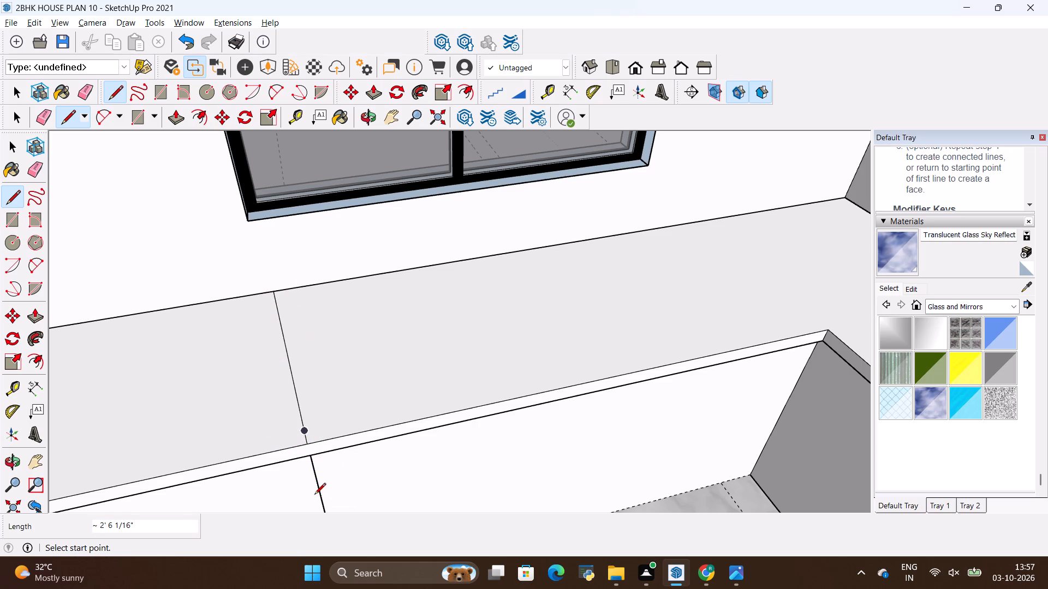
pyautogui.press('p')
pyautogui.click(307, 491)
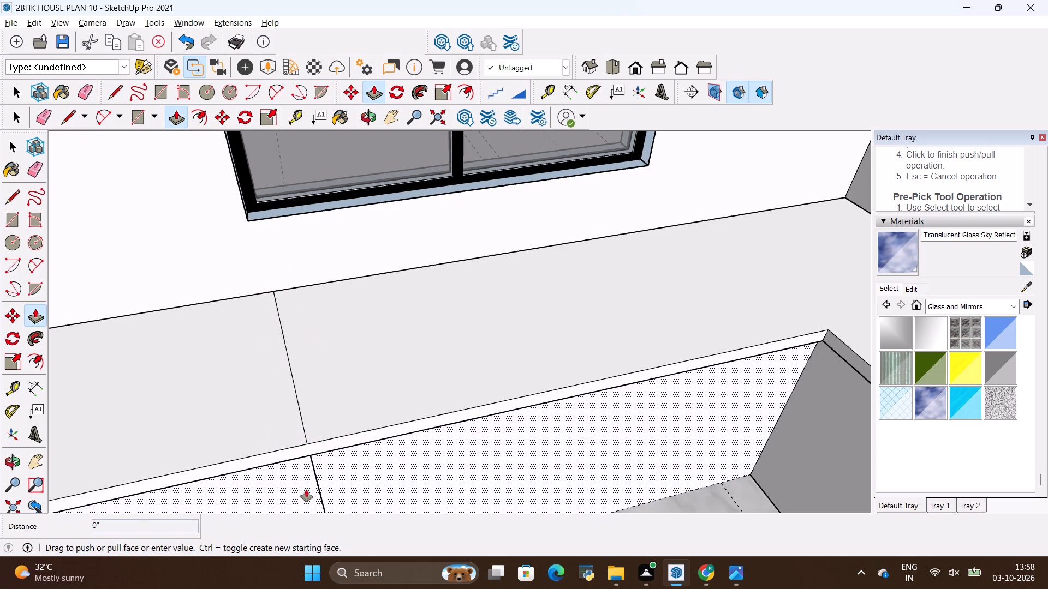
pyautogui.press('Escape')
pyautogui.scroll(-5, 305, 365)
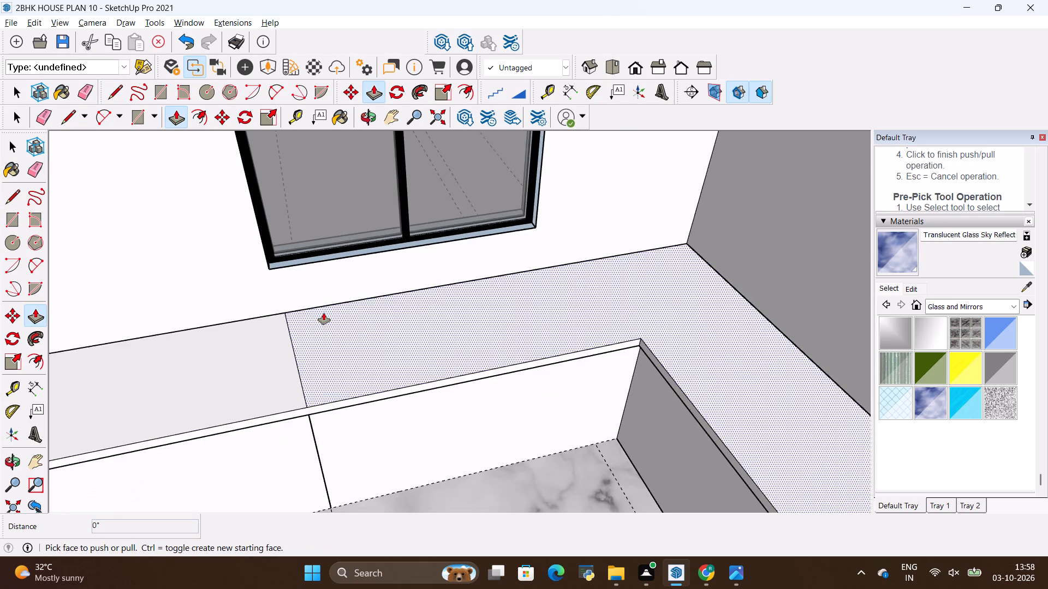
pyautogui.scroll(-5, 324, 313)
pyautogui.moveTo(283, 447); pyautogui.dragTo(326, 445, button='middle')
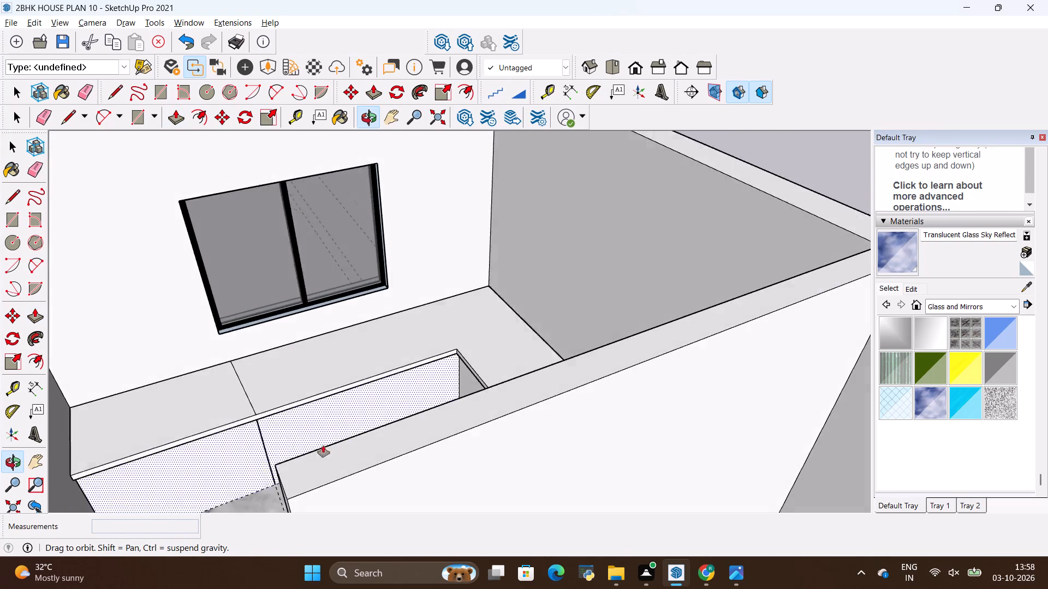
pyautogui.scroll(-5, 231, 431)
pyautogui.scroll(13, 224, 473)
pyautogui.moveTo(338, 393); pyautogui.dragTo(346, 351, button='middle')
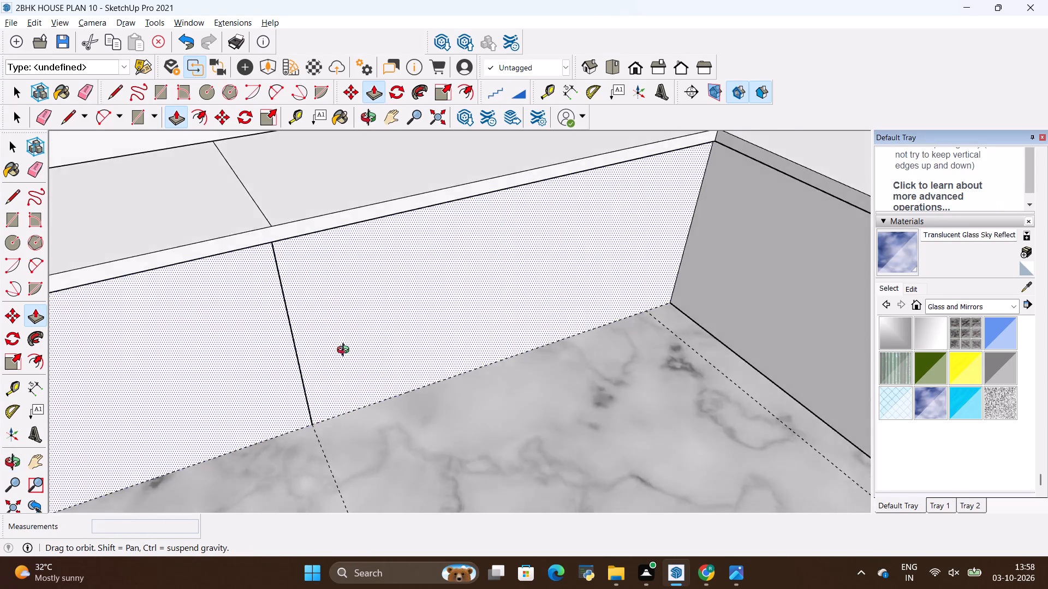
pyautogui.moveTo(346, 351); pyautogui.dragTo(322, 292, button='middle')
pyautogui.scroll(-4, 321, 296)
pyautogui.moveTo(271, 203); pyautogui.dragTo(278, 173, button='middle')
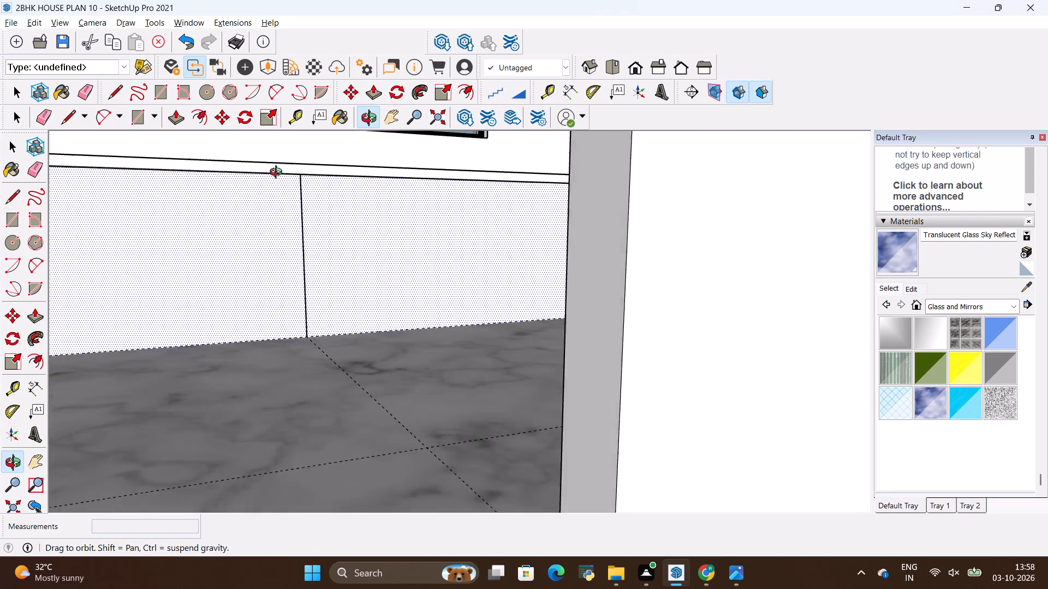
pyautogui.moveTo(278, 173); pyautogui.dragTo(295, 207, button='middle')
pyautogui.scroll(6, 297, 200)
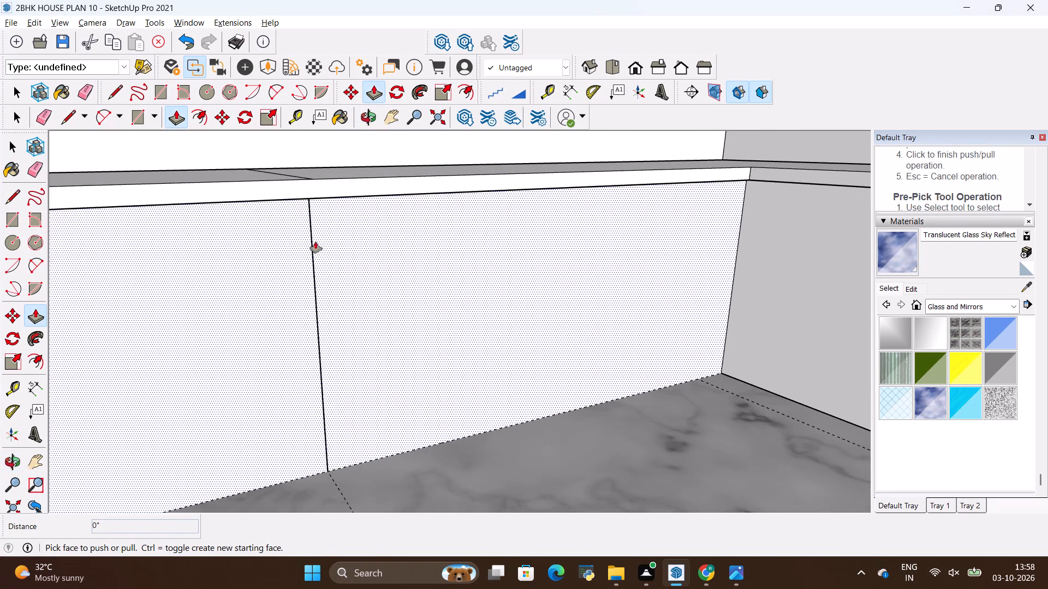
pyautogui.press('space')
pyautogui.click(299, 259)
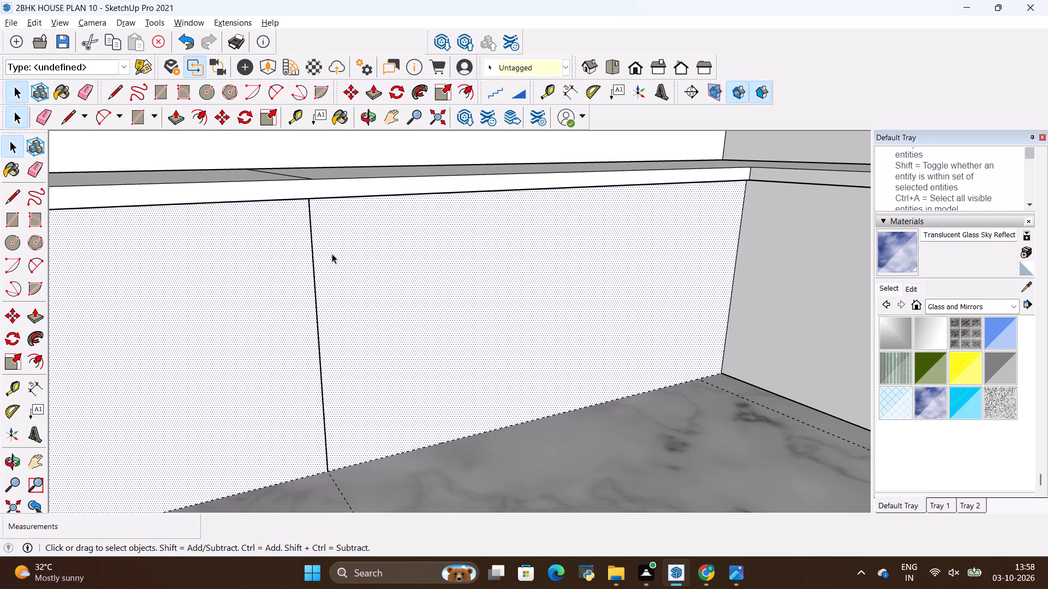
# Draw a 4' 3" by 2' 10" rectangle on the window-wall counter front, from the divider's base to the far upper corner under the countertop.
pyautogui.moveTo(332, 246); pyautogui.dragTo(341, 203, button='middle')
pyautogui.press('r')
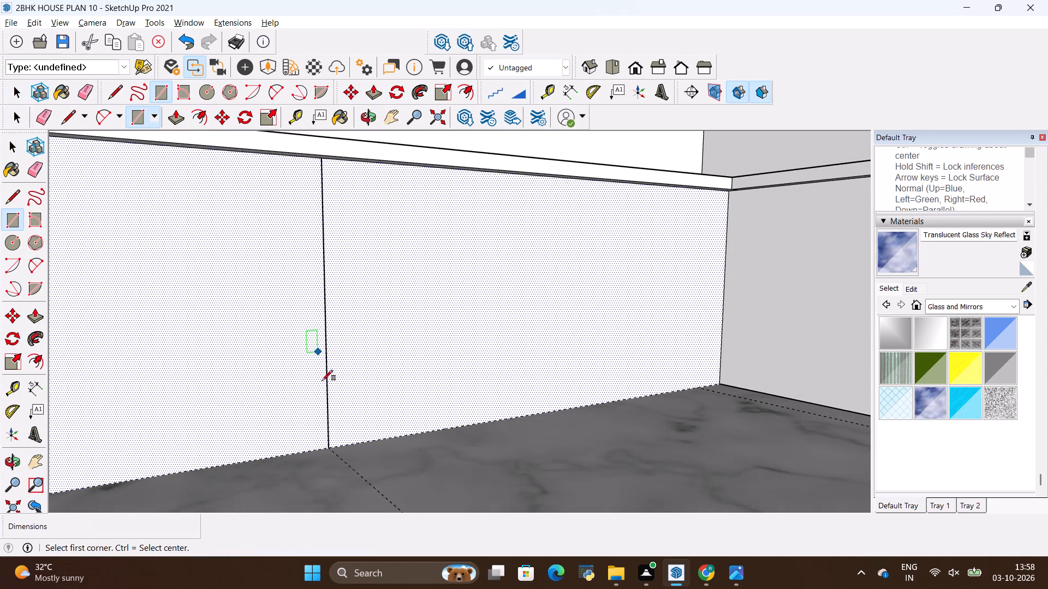
pyautogui.click(331, 449)
pyautogui.scroll(-4, 350, 416)
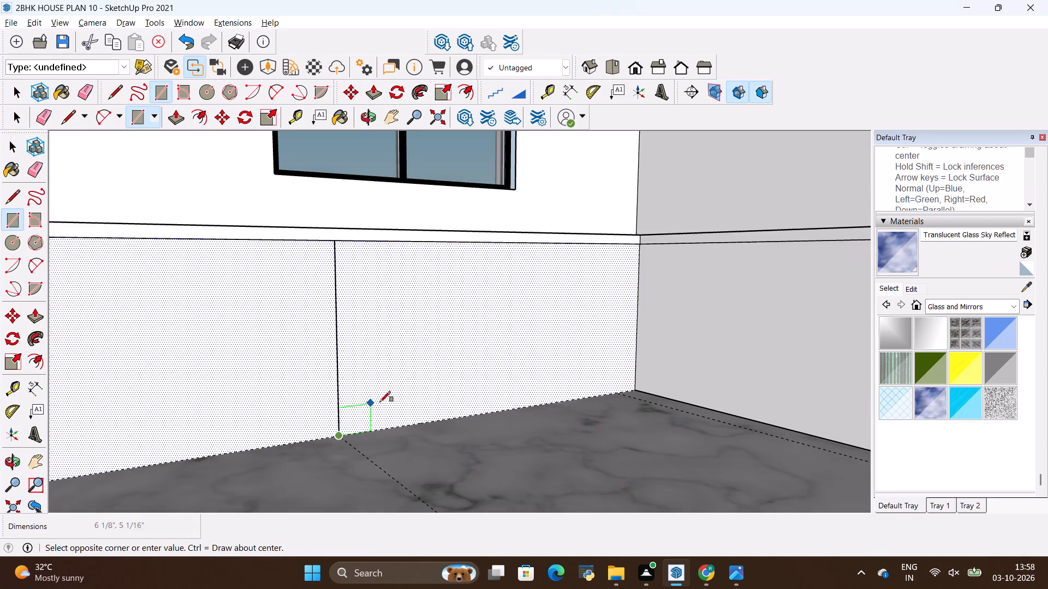
pyautogui.scroll(-3, 389, 400)
pyautogui.scroll(14, 82, 302)
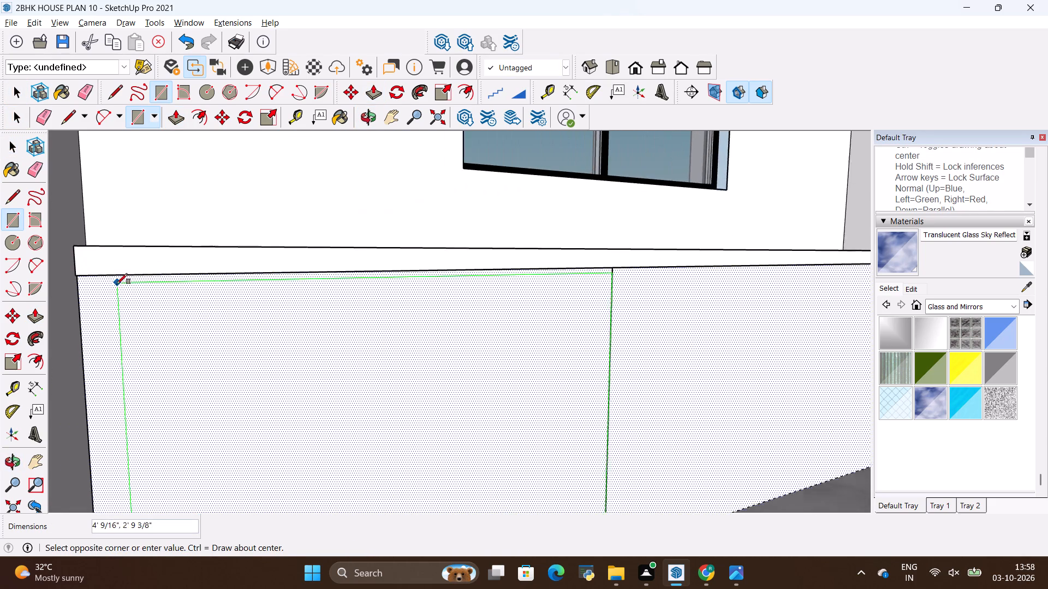
pyautogui.moveTo(117, 283); pyautogui.dragTo(112, 223, button='middle')
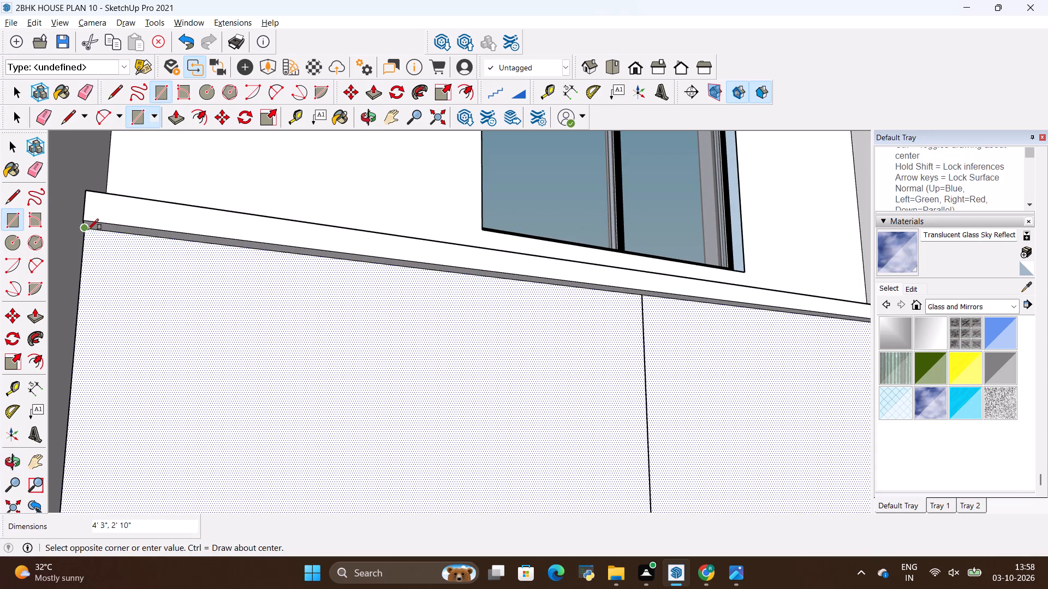
pyautogui.click(85, 229)
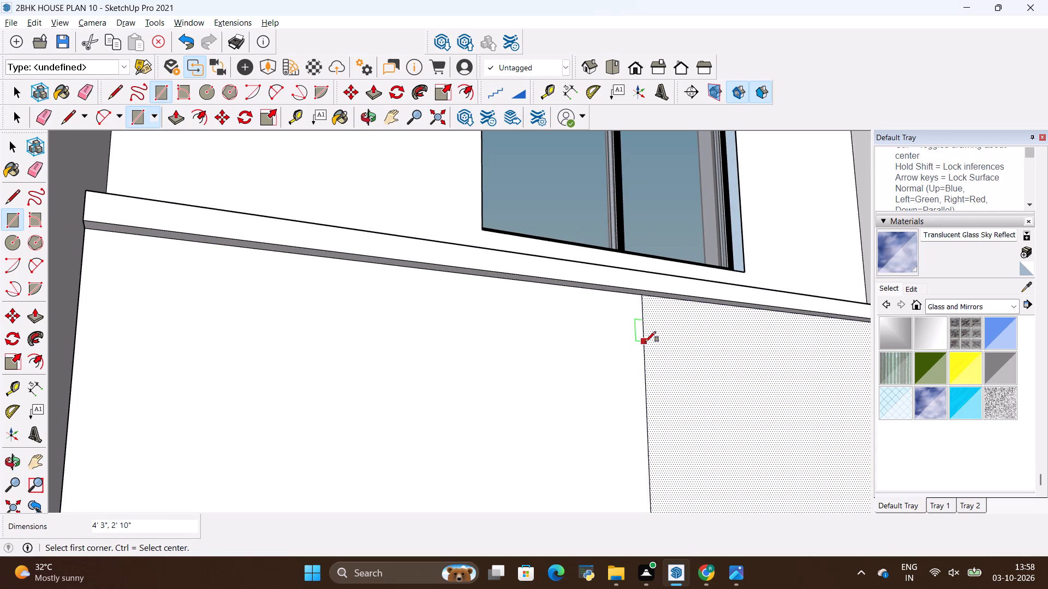
pyautogui.click(599, 373)
pyautogui.press('space')
# Push/Pull the rectangular section of the window-wall counter front inward 2' 4" to hollow it out under the countertop.
pyautogui.click(599, 373)
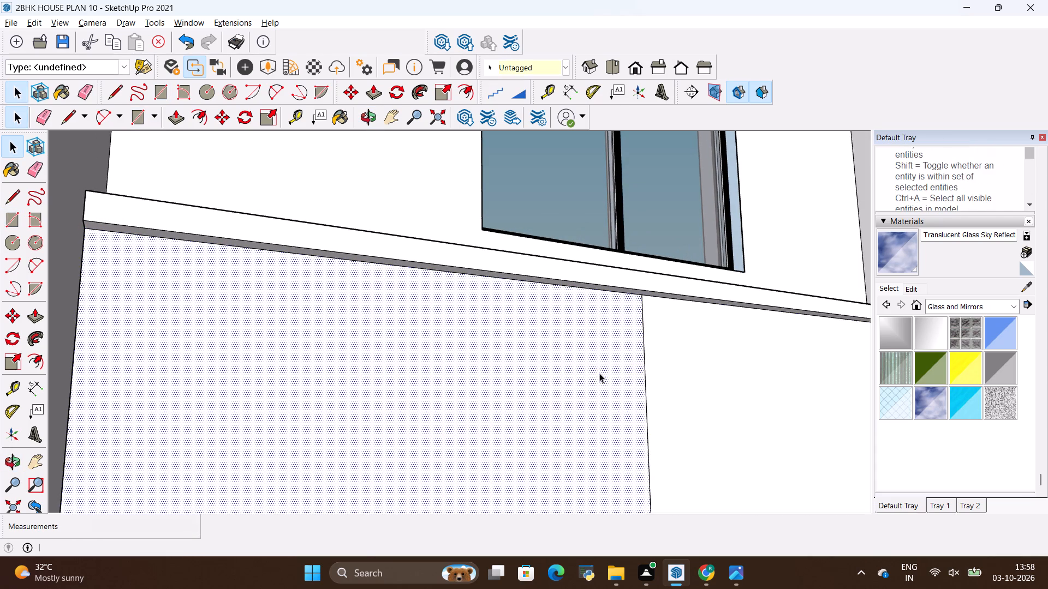
pyautogui.press('p')
pyautogui.click(602, 375)
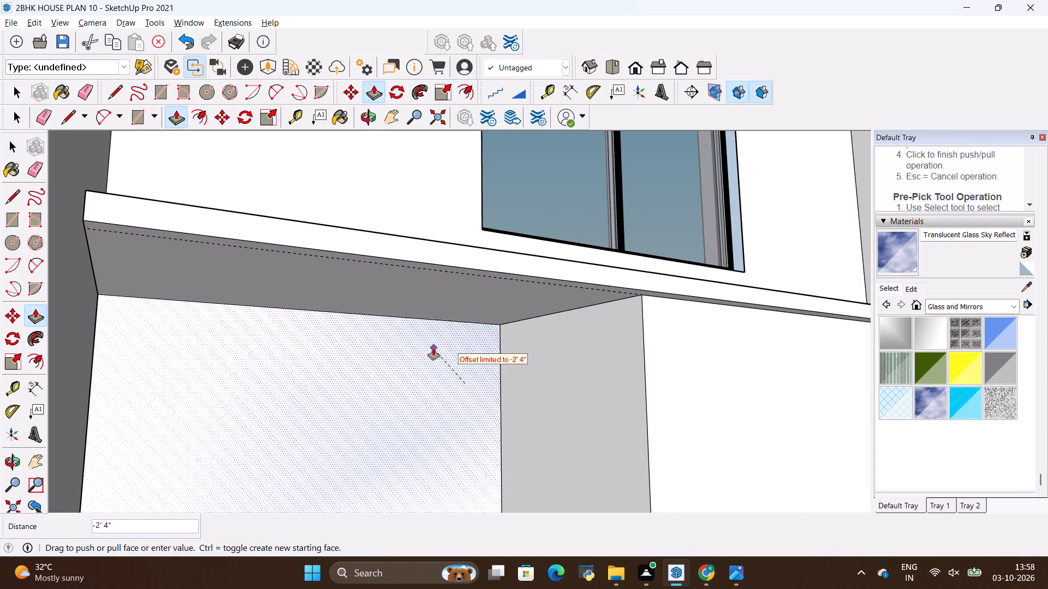
pyautogui.click(419, 348)
# Draw a vertical line across the window-wall countertop's front edge, from the end of the divider line to the bottom edge.
pyautogui.moveTo(553, 299); pyautogui.dragTo(456, 425, button='middle')
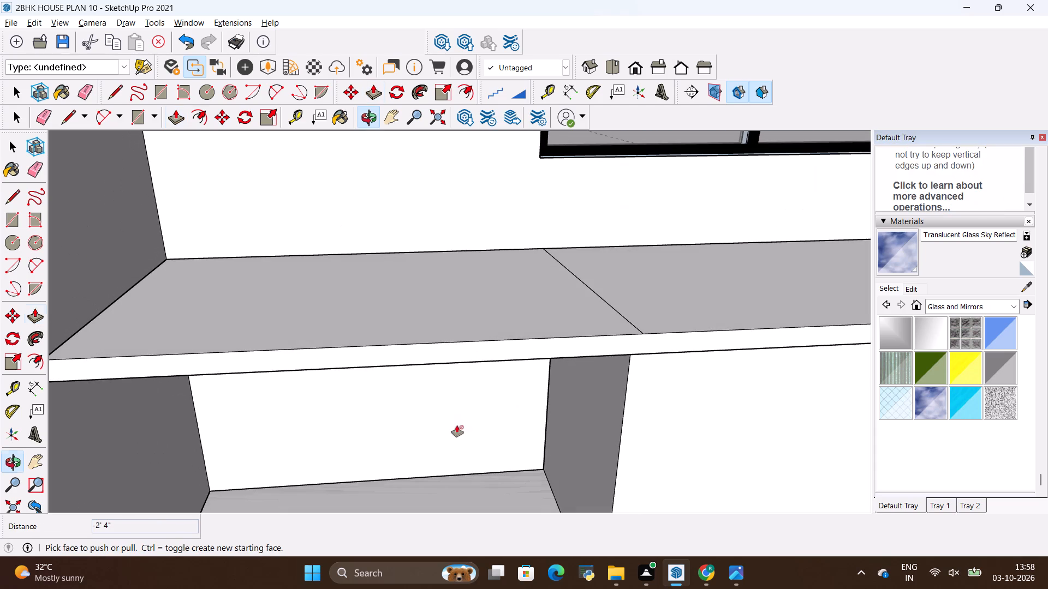
pyautogui.scroll(1, 625, 350)
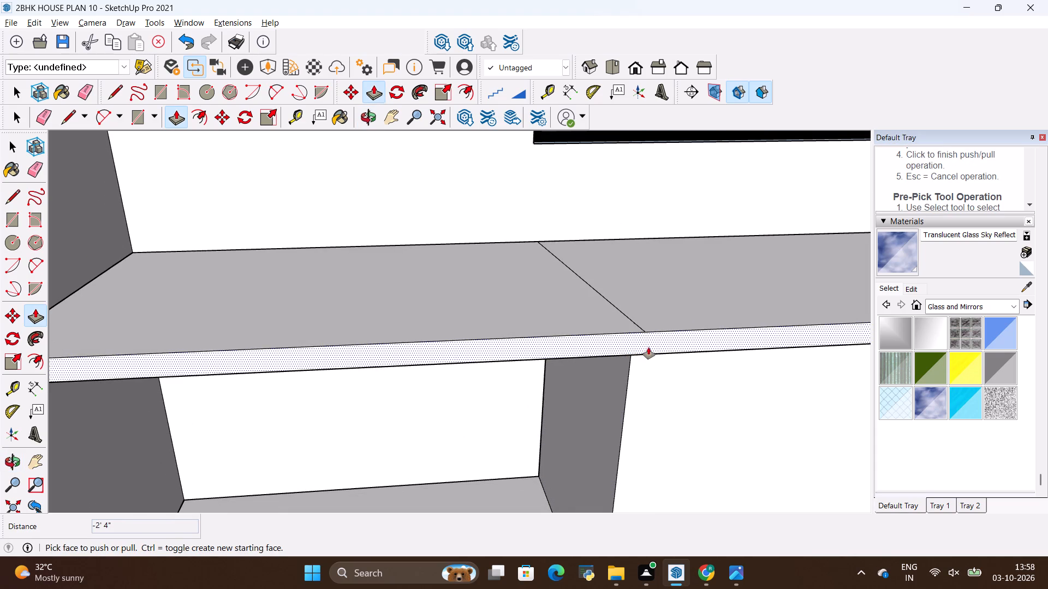
pyautogui.press('l')
pyautogui.click(650, 335)
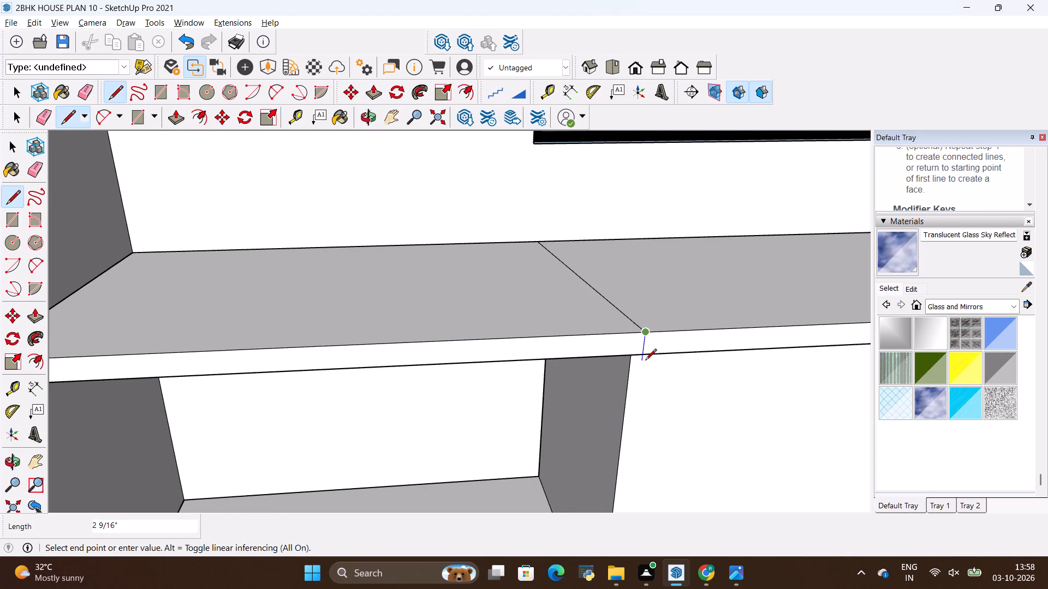
pyautogui.click(641, 356)
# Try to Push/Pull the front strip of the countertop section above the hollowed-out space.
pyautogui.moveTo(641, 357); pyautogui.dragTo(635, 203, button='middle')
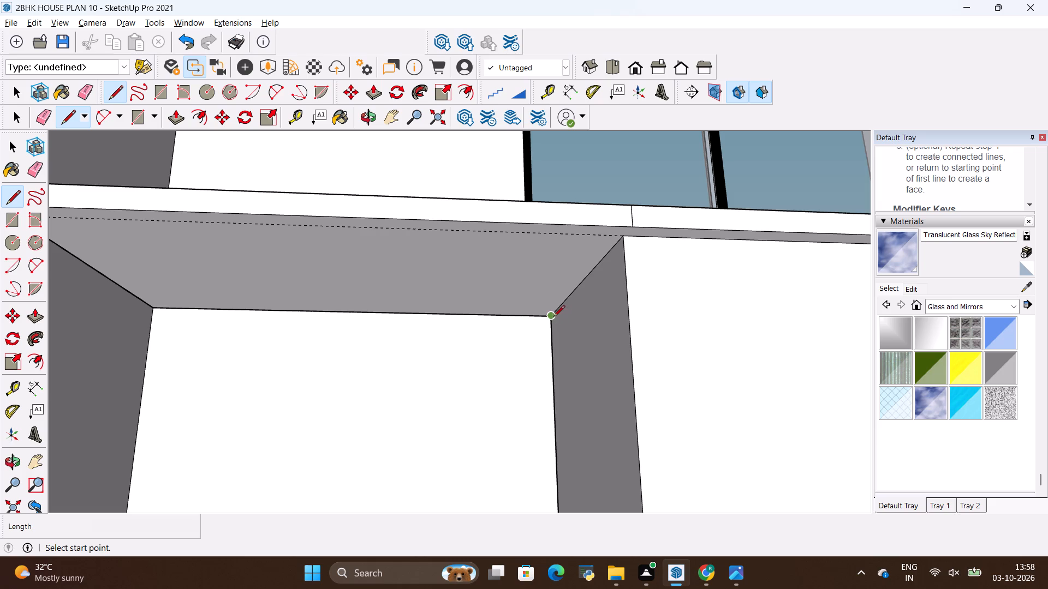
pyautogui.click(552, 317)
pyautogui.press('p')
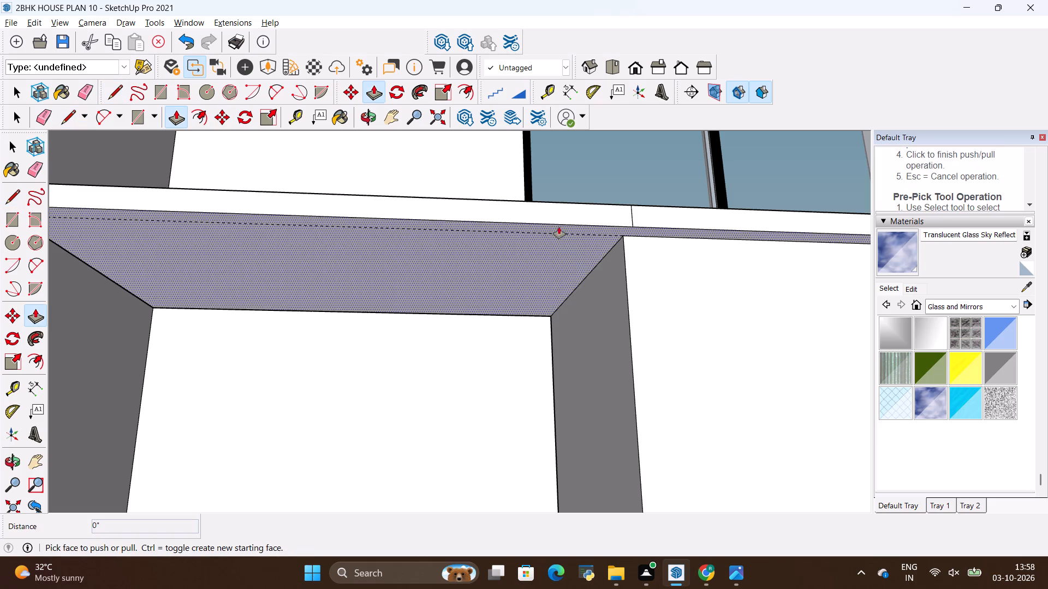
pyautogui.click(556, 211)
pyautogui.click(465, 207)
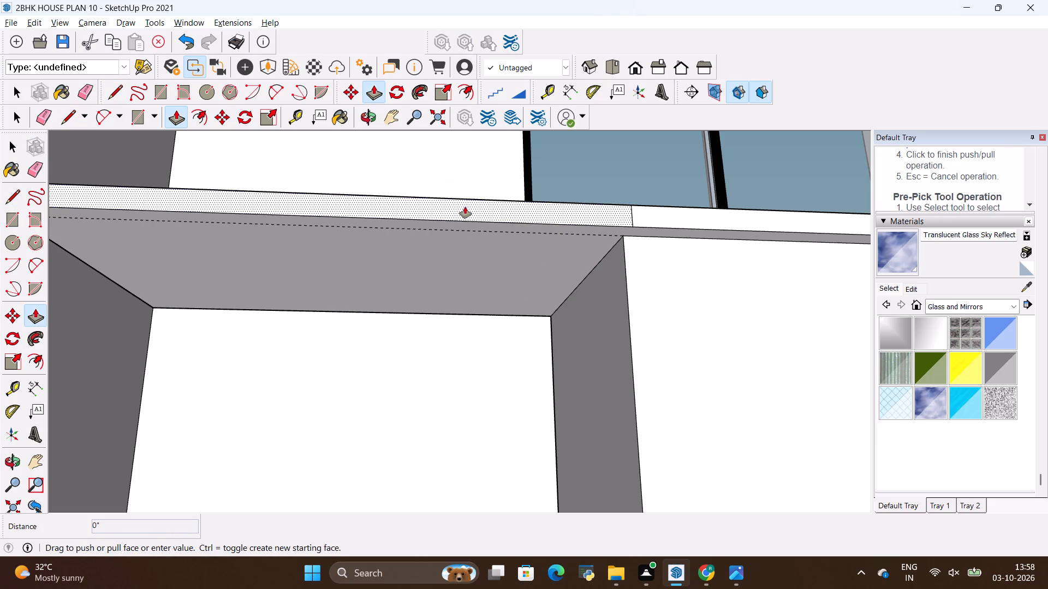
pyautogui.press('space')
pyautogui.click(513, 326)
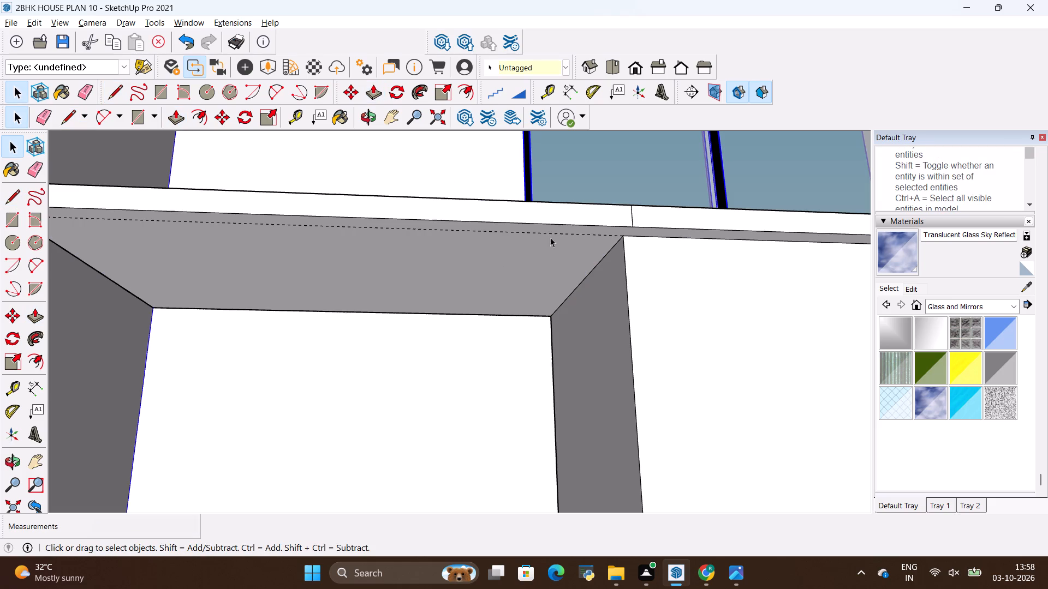
# Draw a rectangle about 4' 3 1/8" by 2" over the countertop's front strip, from the side-wall corner to the divider.
pyautogui.click(556, 208)
pyautogui.press('r')
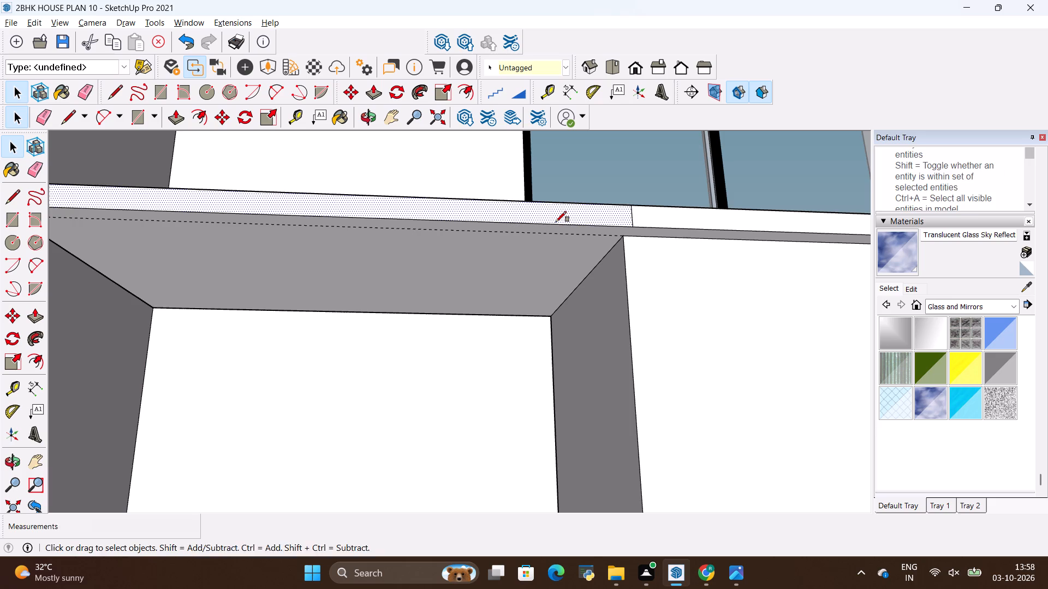
pyautogui.scroll(-2, 593, 229)
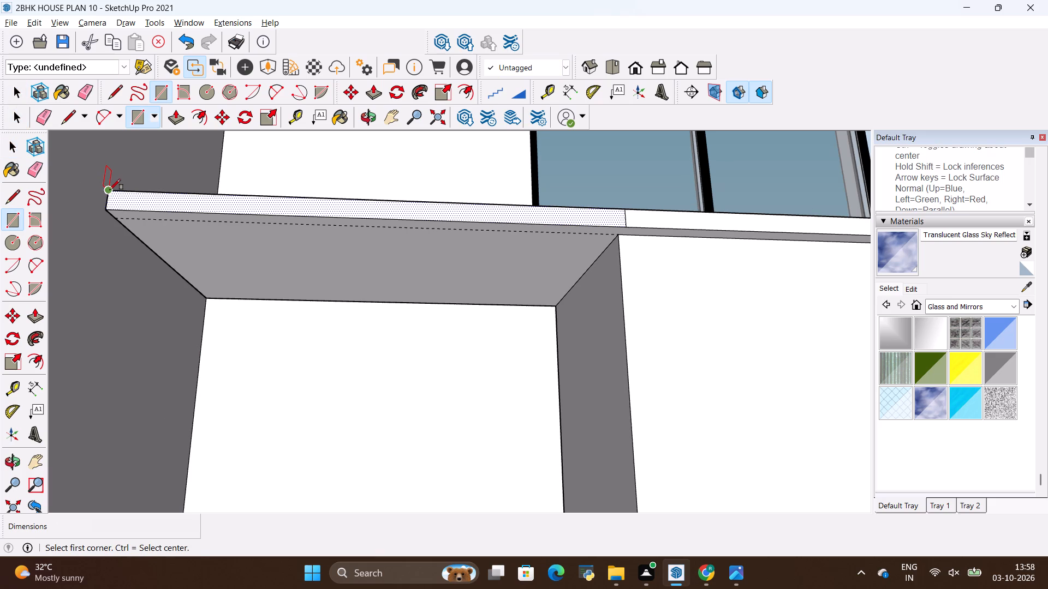
pyautogui.click(110, 190)
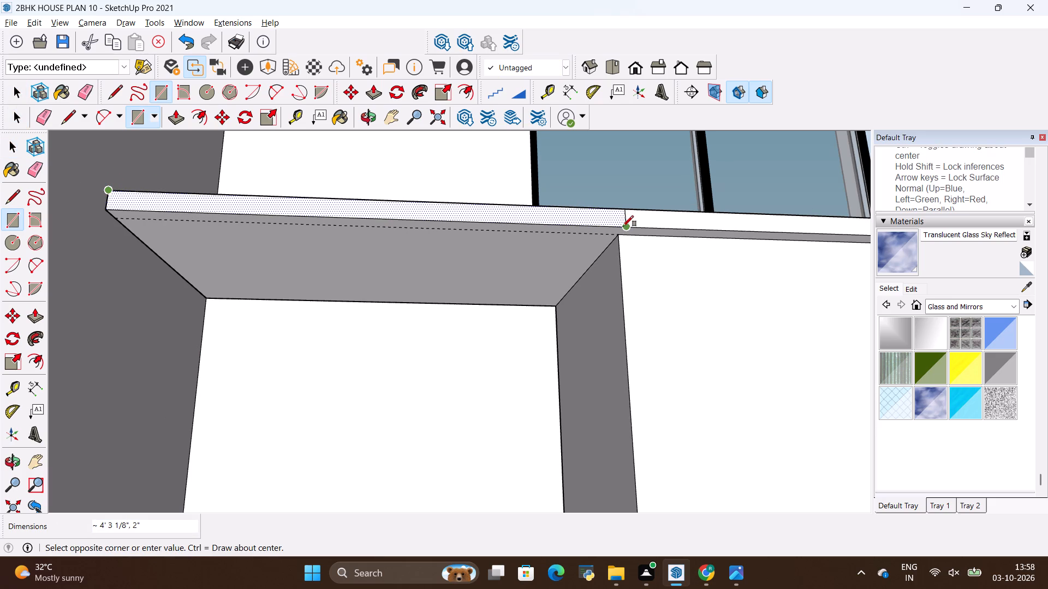
pyautogui.click(626, 230)
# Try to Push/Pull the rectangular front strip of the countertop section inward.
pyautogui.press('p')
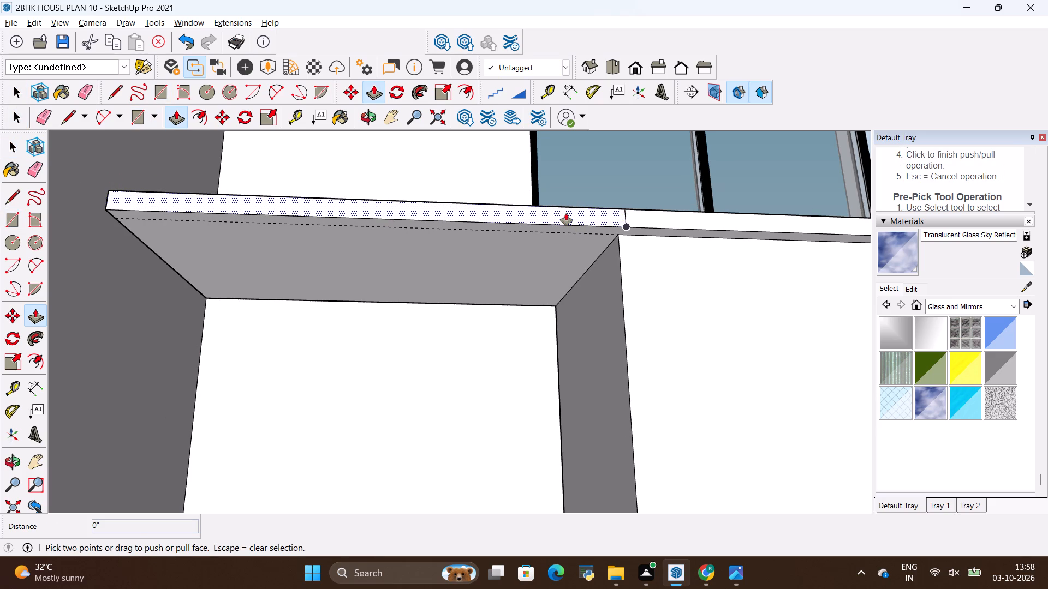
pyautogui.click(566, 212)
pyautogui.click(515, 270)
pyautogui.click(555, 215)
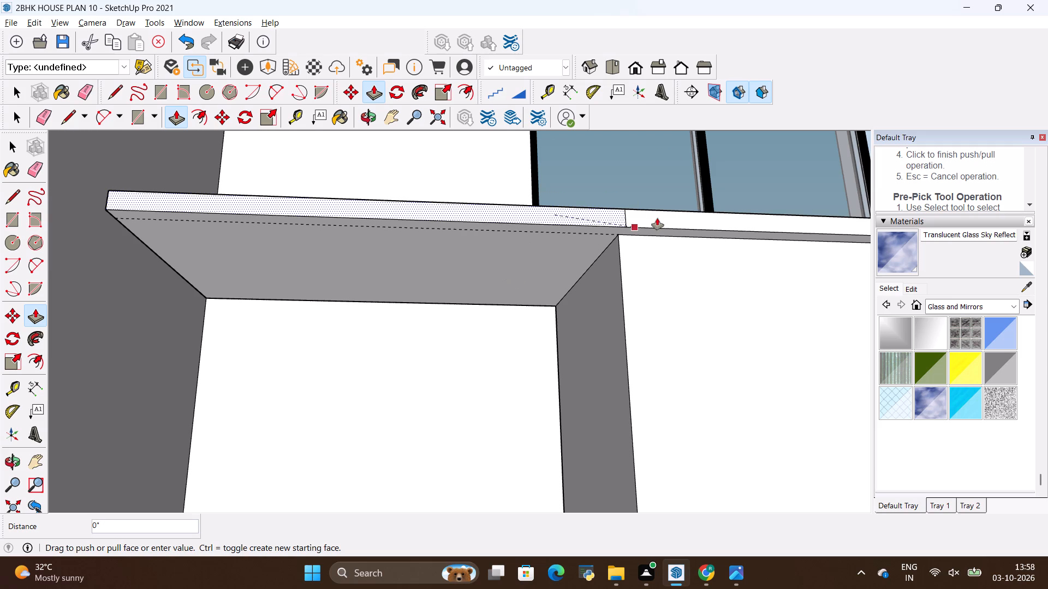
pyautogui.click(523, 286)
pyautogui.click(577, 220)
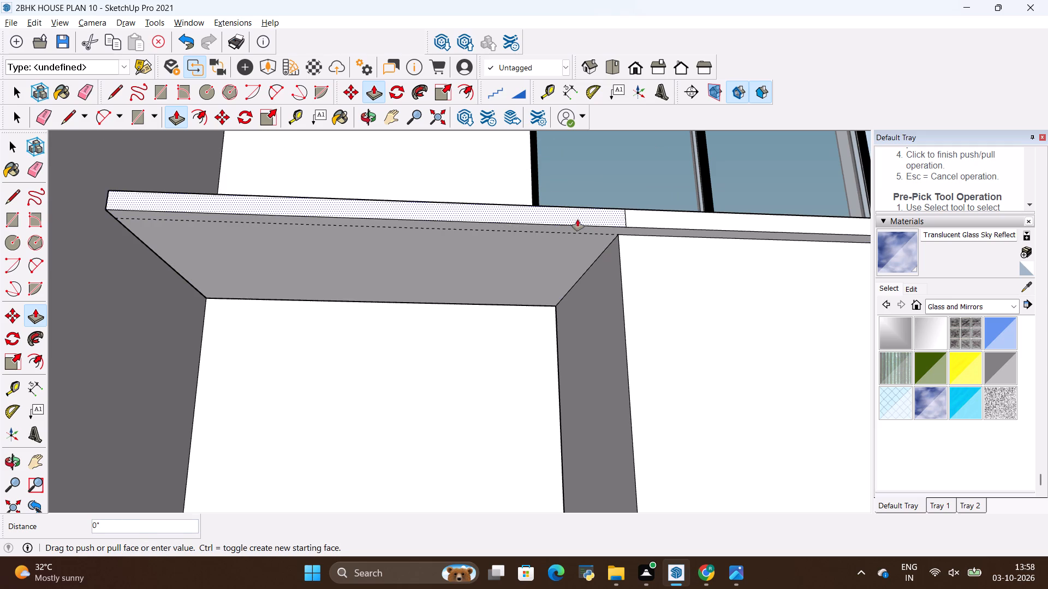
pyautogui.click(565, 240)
# Draw a 2' 6" deep rectangle on the countertop's underside, from the hollow's inner side-wall corner to the divider at the front edge.
pyautogui.scroll(5, 618, 204)
pyautogui.moveTo(615, 257); pyautogui.dragTo(613, 246, button='middle')
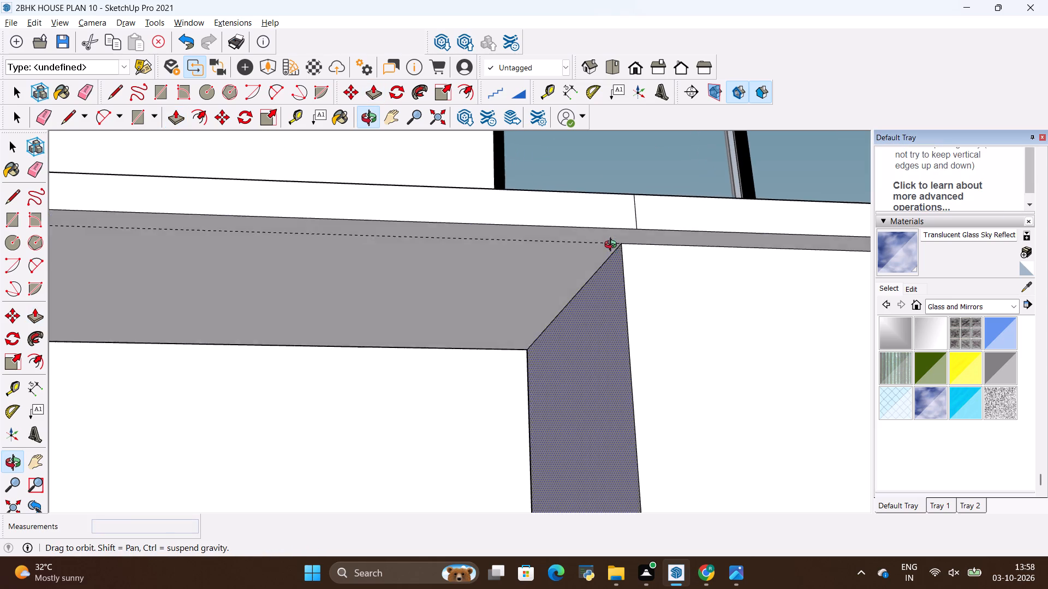
pyautogui.moveTo(613, 246); pyautogui.dragTo(609, 219, button='middle')
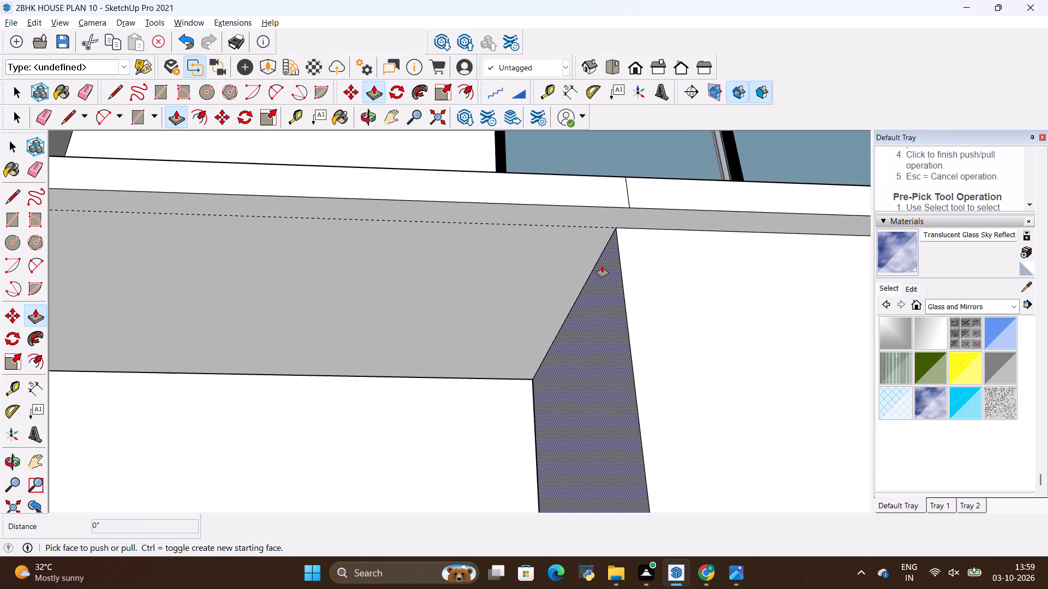
pyautogui.press('r')
pyautogui.scroll(-2, 454, 268)
pyautogui.scroll(-2, 346, 287)
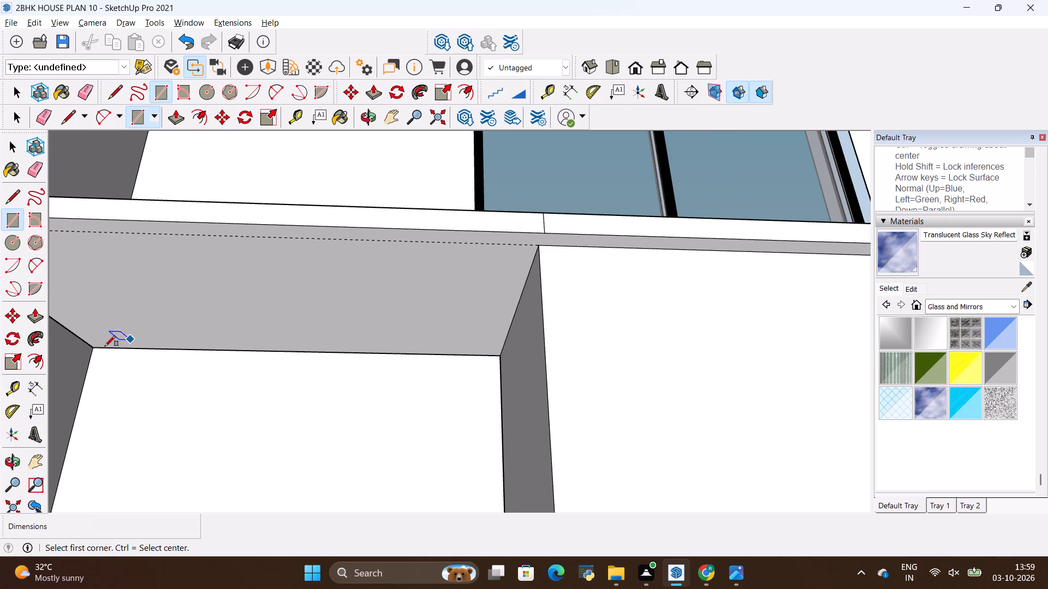
pyautogui.click(91, 347)
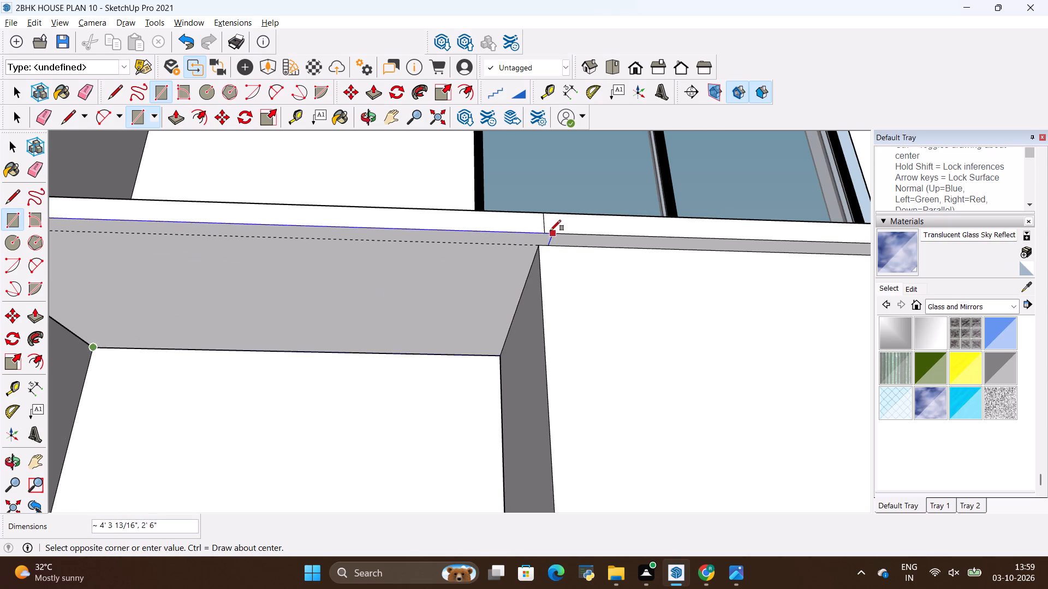
pyautogui.click(546, 233)
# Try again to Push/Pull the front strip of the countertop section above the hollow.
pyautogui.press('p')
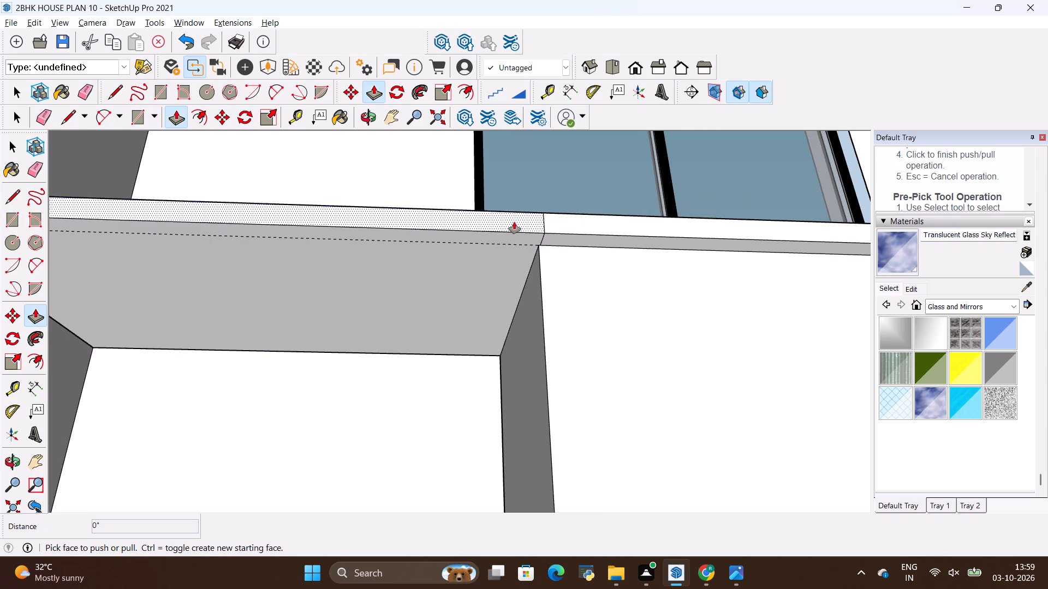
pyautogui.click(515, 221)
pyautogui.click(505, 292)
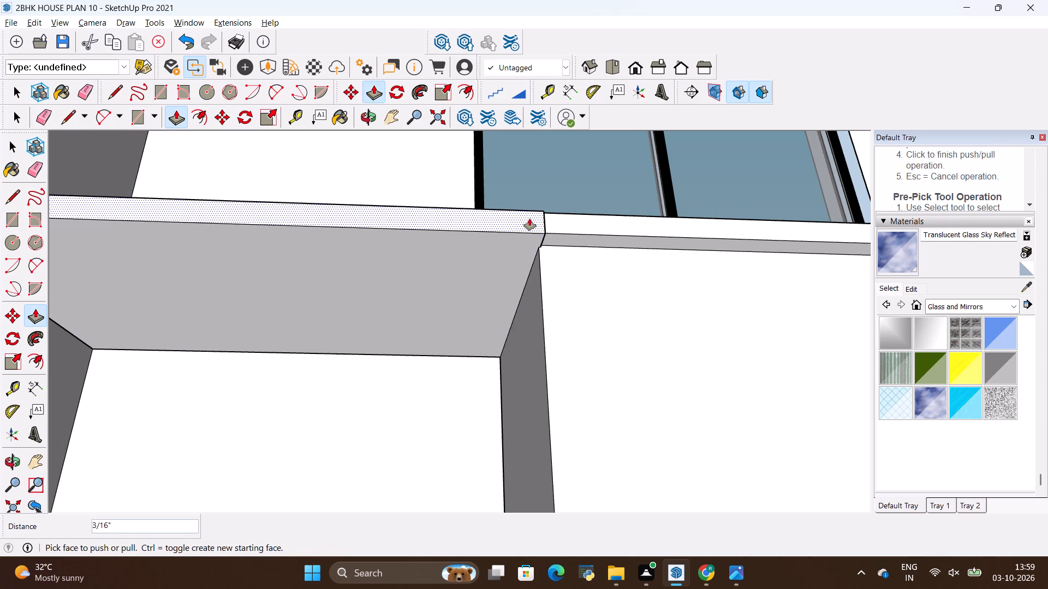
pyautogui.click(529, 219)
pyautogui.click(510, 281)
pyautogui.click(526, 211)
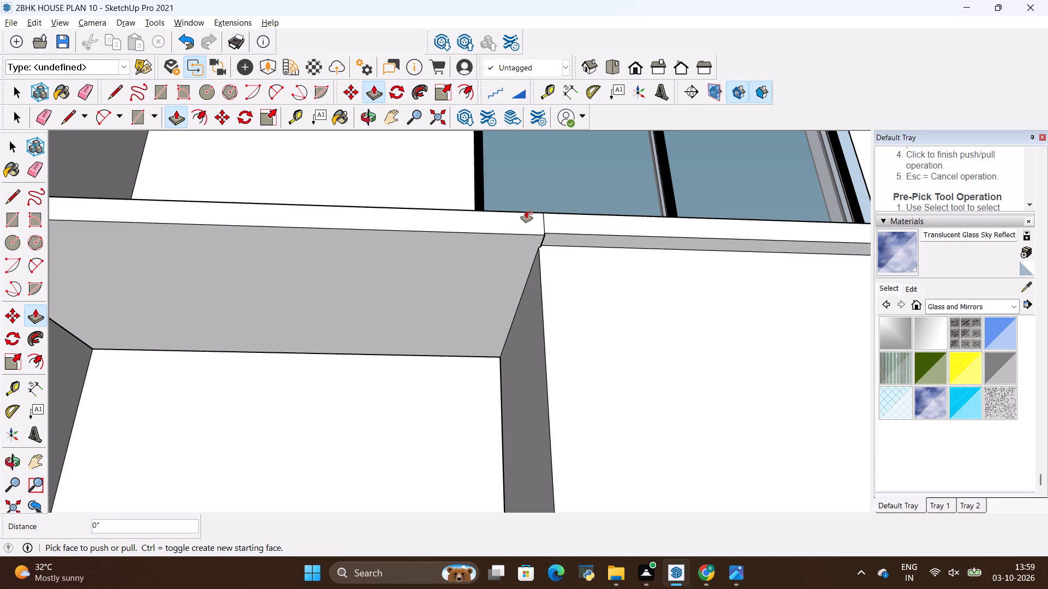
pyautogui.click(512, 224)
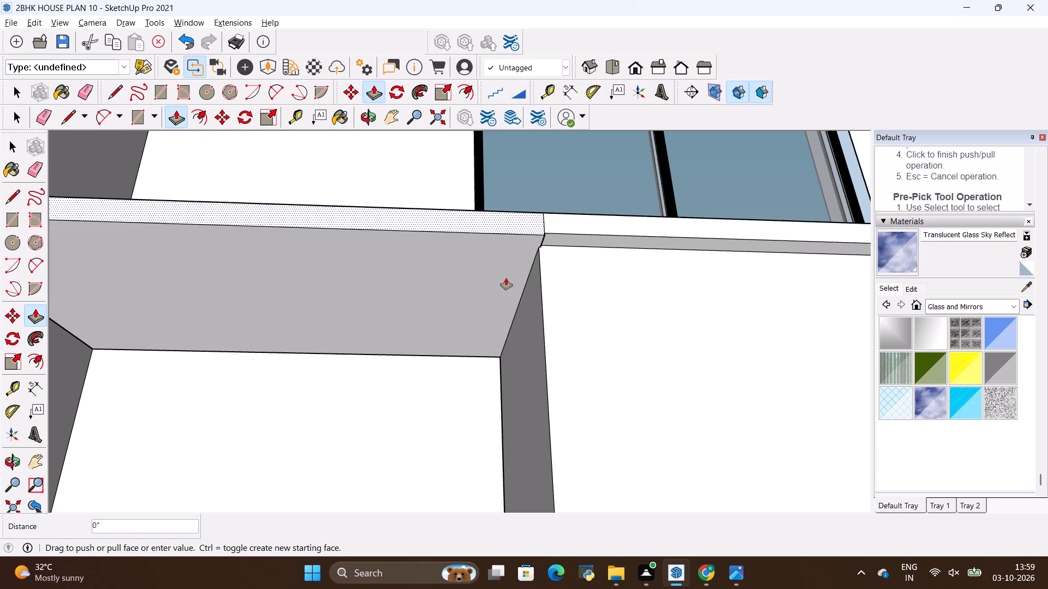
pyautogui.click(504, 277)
# Draw a rectangle about 4' 3 1/8" by 2' 6" on the countertop's top, from the wall corner to the divider's front end.
pyautogui.moveTo(517, 229); pyautogui.dragTo(416, 474, button='middle')
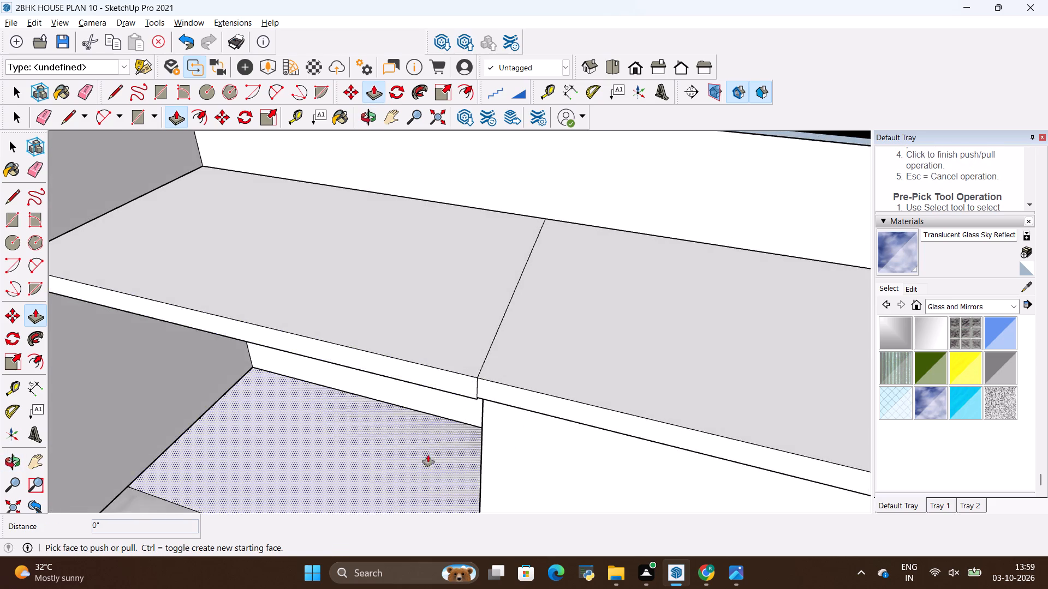
pyautogui.scroll(-3, 448, 444)
pyautogui.press('r')
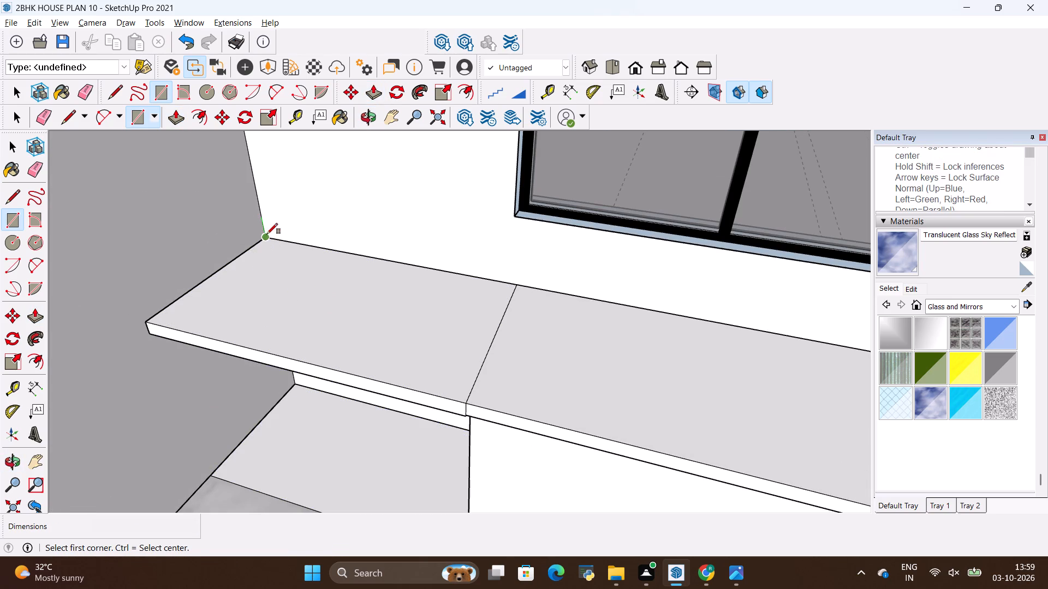
pyautogui.click(267, 234)
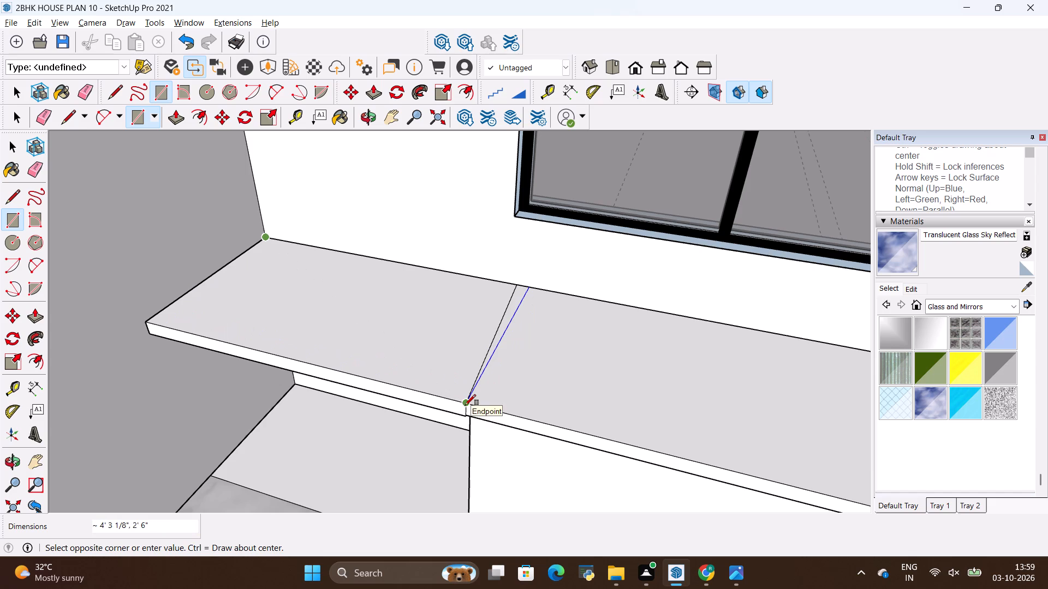
pyautogui.click(465, 405)
# Erase the old slanted divider line on the countertop's top, beside the new rectangle's edge.
pyautogui.press('p')
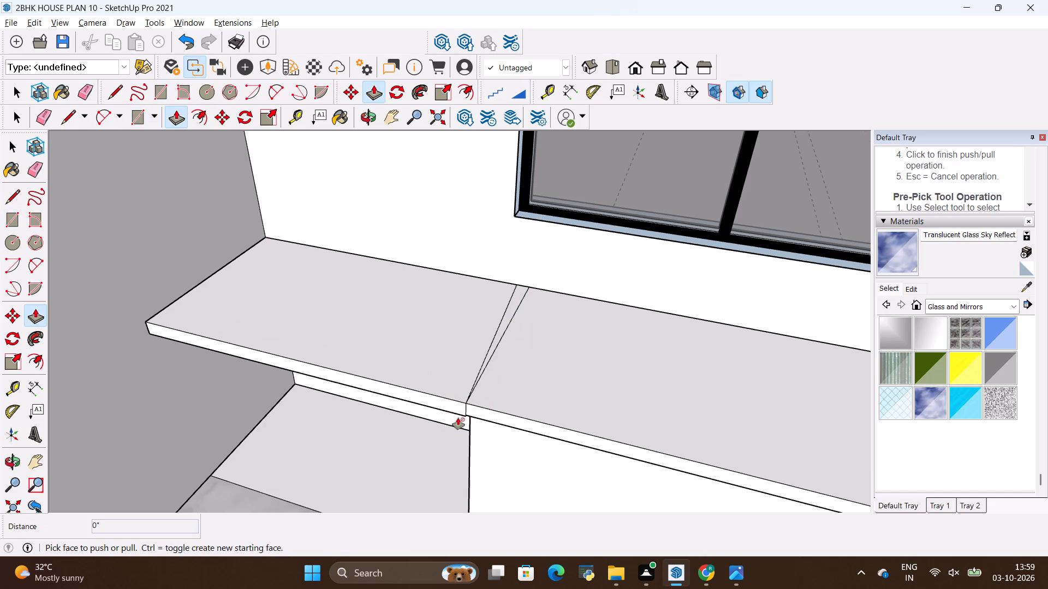
pyautogui.click(452, 407)
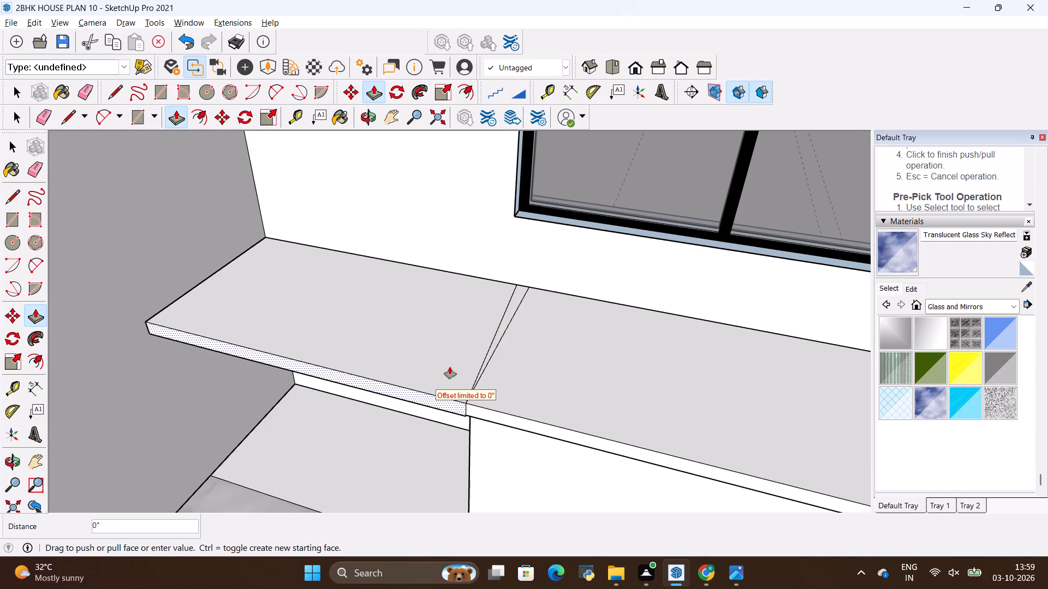
pyautogui.press('e')
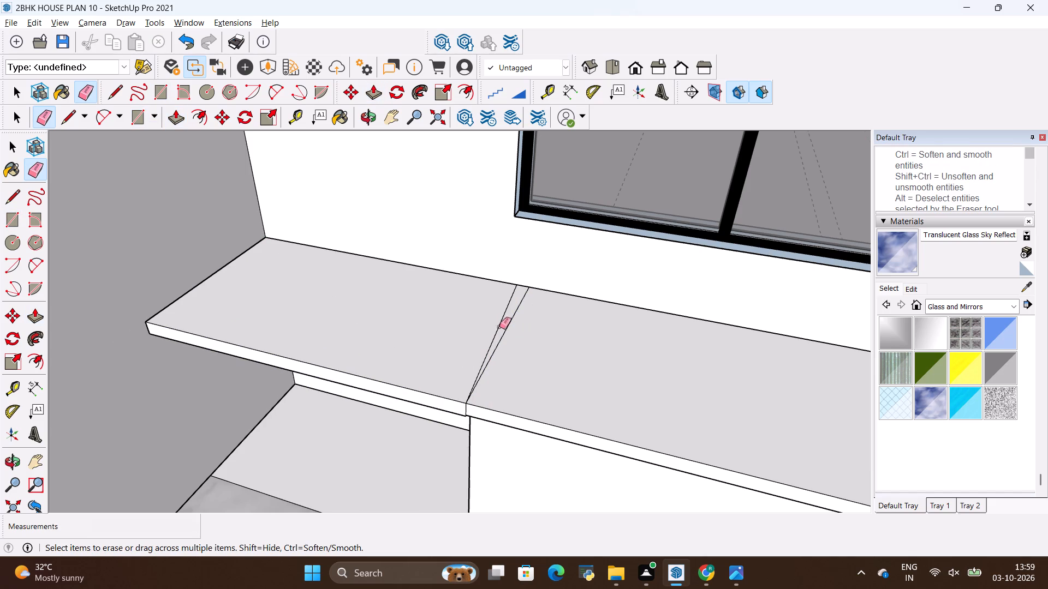
pyautogui.moveTo(505, 310); pyautogui.dragTo(491, 317)
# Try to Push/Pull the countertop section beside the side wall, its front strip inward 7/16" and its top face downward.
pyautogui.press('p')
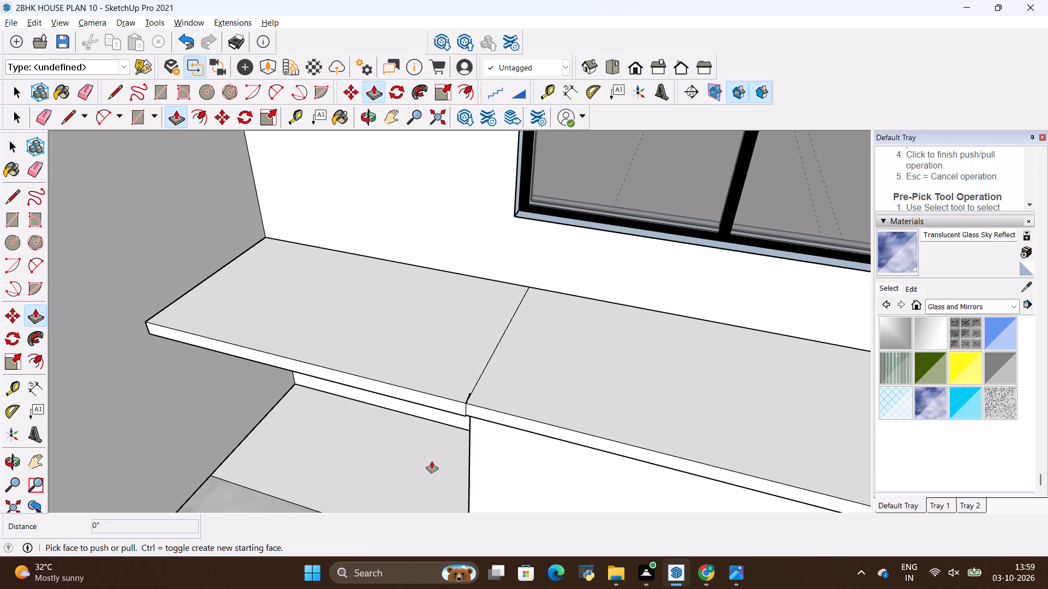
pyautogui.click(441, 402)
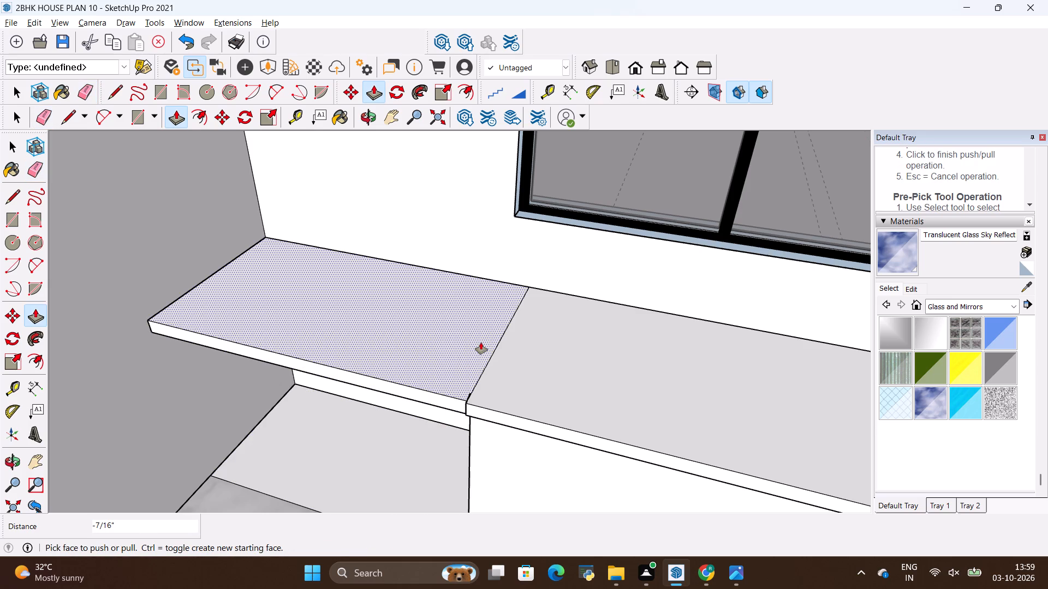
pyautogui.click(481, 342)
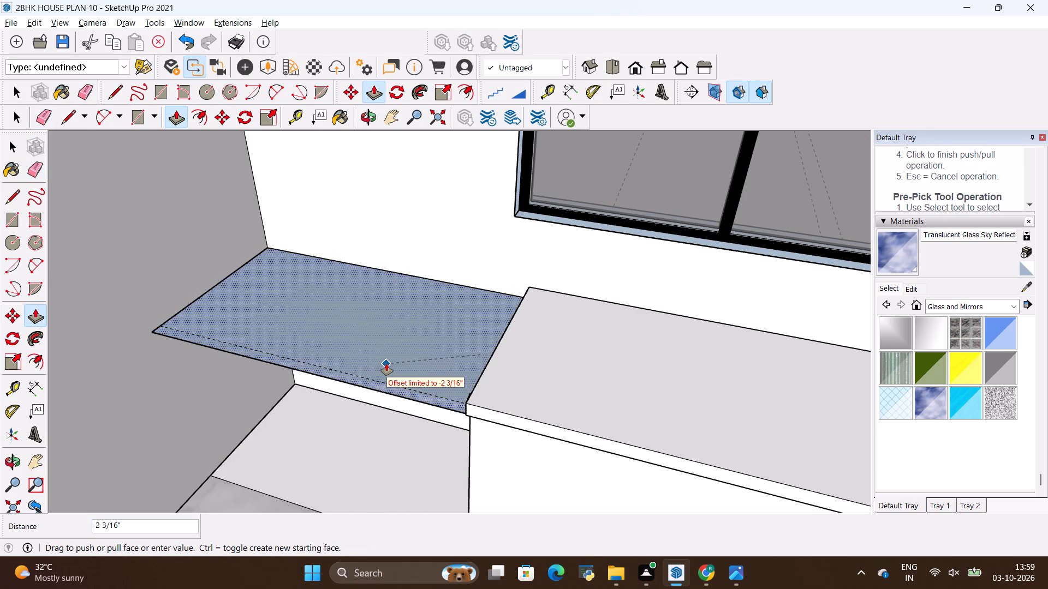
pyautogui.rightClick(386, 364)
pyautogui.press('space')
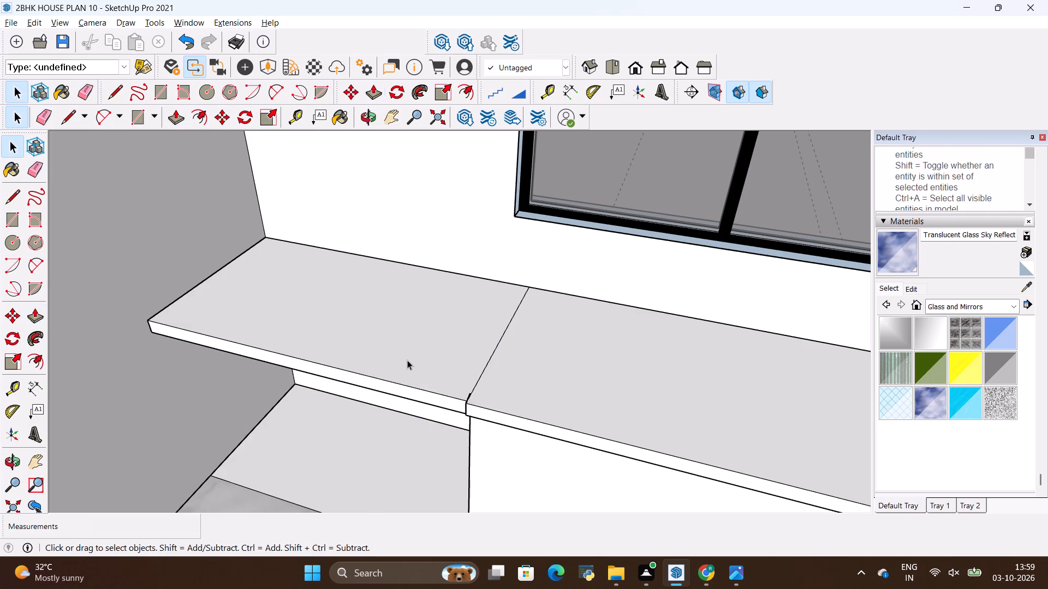
# Erase the top, bottom and front faces of the countertop section between the side wall and the divider.
pyautogui.click(404, 356)
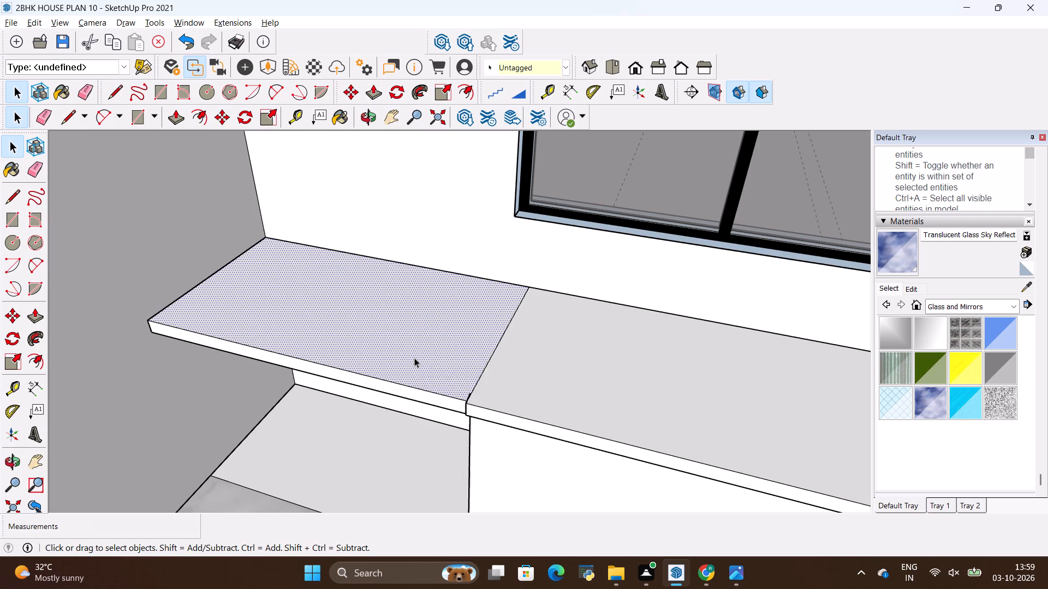
pyautogui.rightClick(414, 358)
pyautogui.click(448, 378)
pyautogui.rightClick(395, 340)
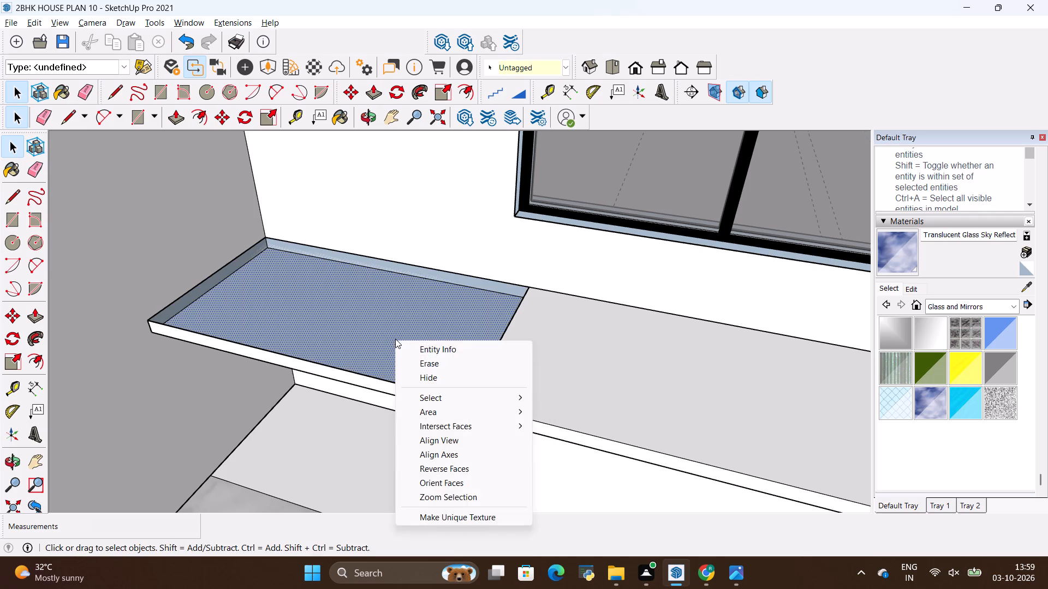
pyautogui.click(436, 365)
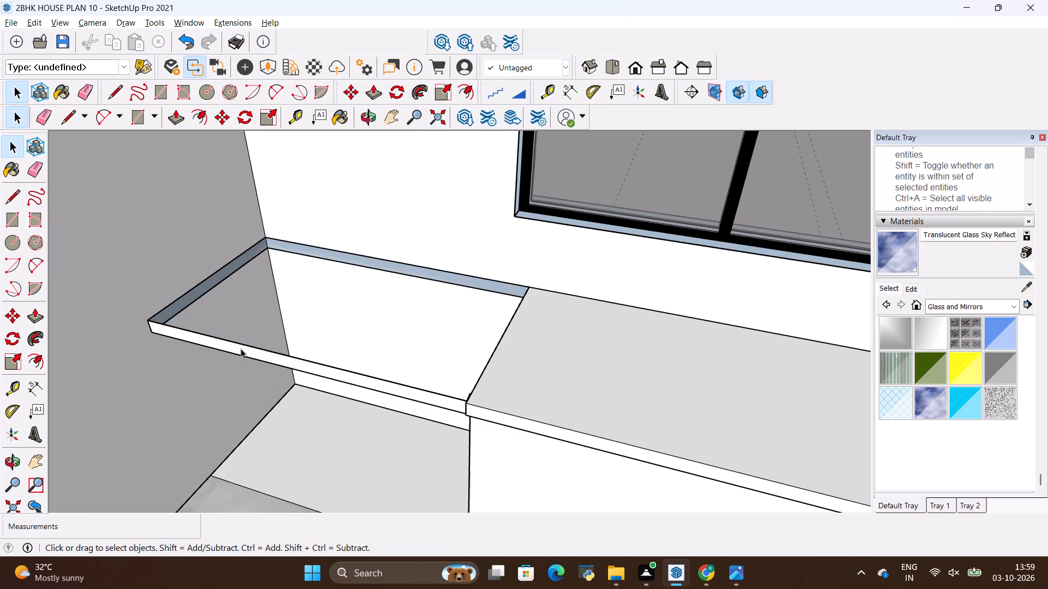
pyautogui.rightClick(241, 348)
pyautogui.click(280, 370)
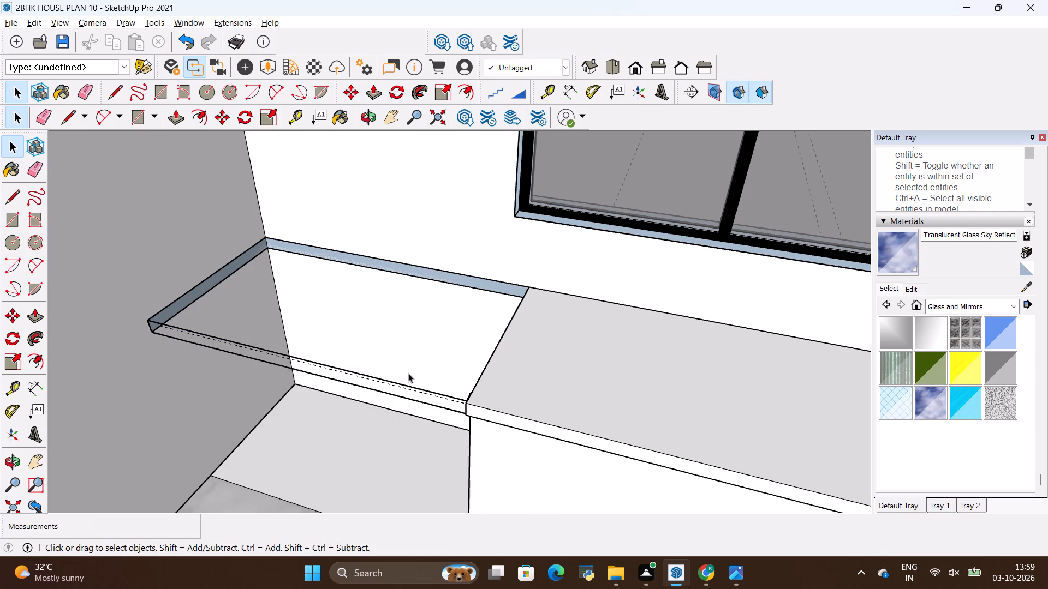
# Erase the remaining front outline and the leftover side-wall and window-wall strips of the countertop section beside the divider.
pyautogui.press('e')
pyautogui.moveTo(404, 360); pyautogui.dragTo(401, 409)
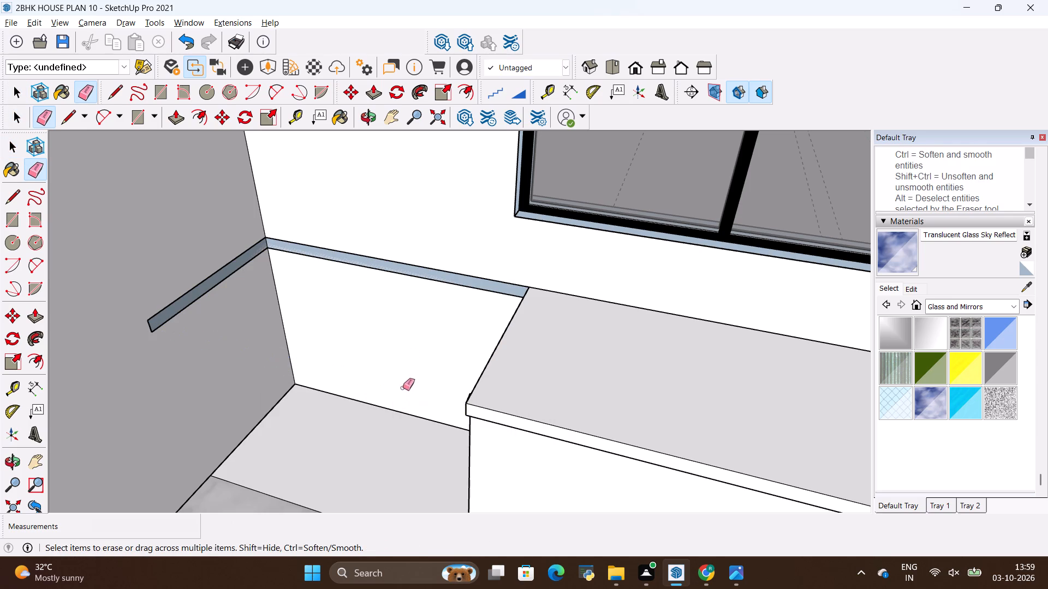
pyautogui.moveTo(193, 277); pyautogui.dragTo(201, 292)
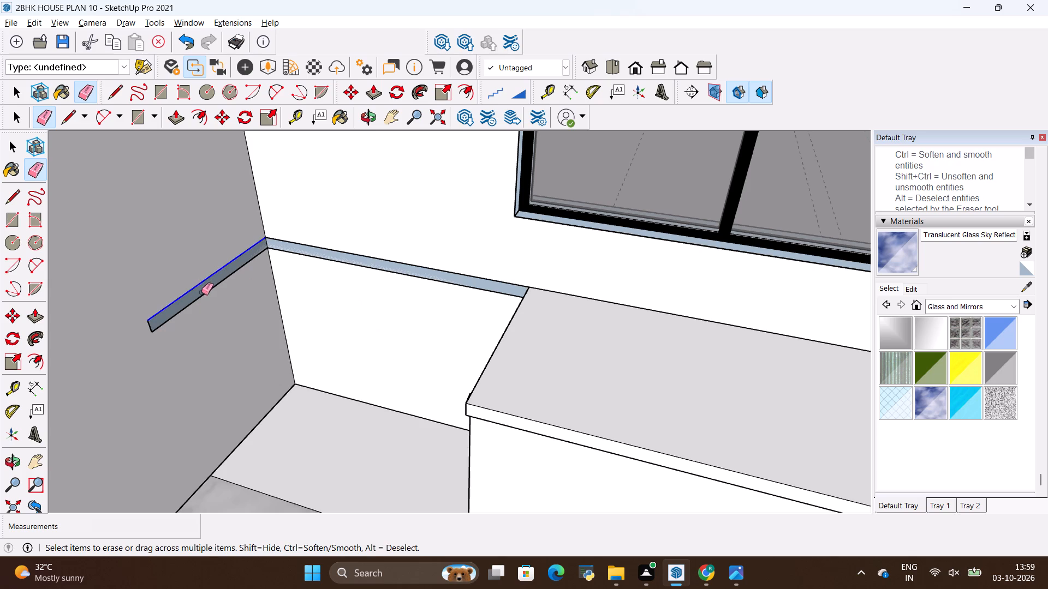
pyautogui.moveTo(201, 292); pyautogui.dragTo(211, 304)
pyautogui.moveTo(303, 221); pyautogui.dragTo(319, 274)
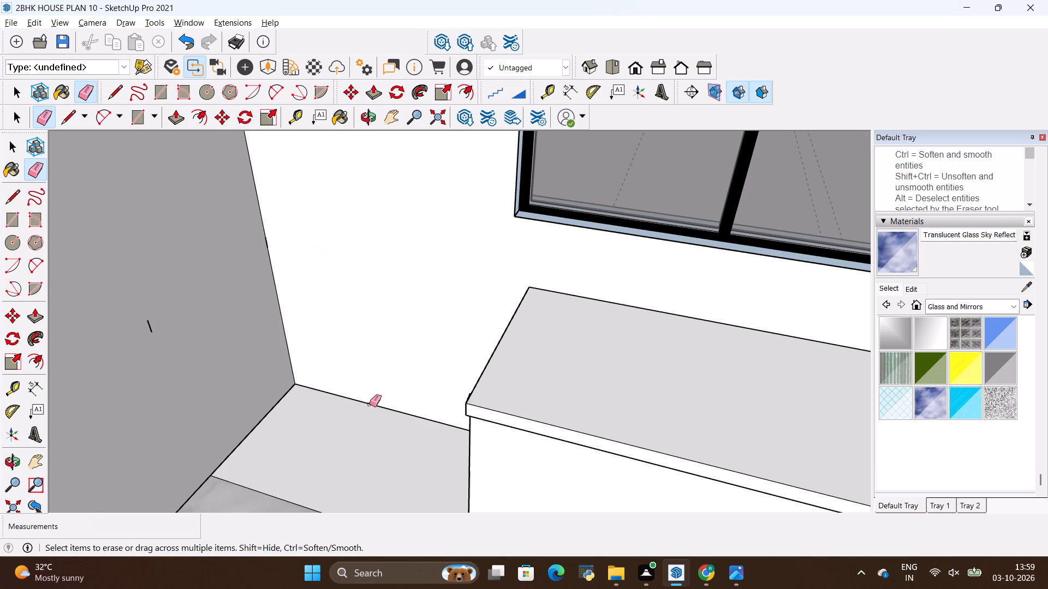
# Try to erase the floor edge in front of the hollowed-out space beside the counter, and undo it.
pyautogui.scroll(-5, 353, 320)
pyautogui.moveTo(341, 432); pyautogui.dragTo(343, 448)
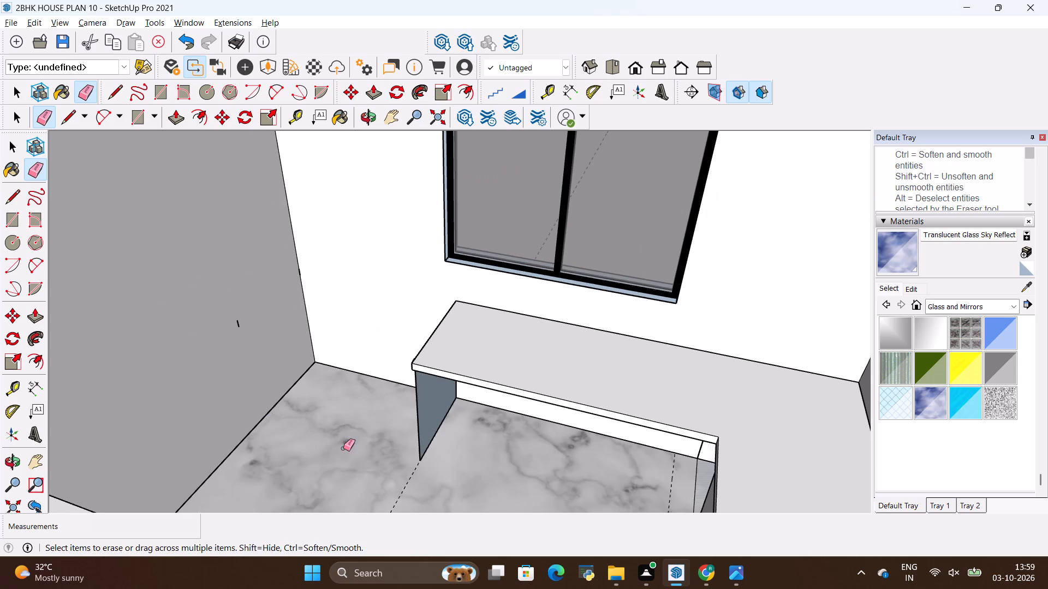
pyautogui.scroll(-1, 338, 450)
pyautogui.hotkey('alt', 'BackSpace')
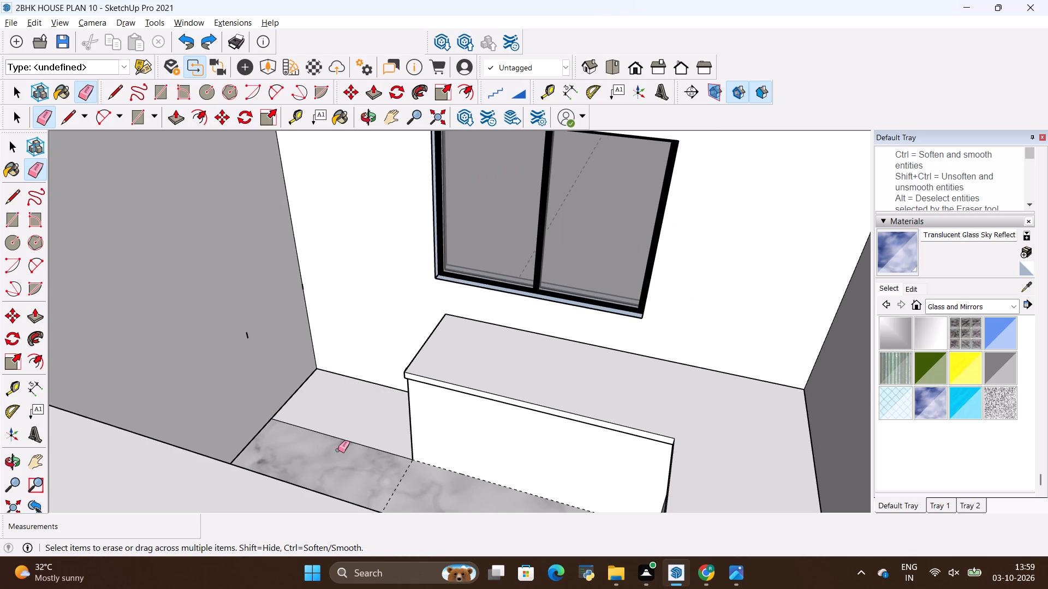
# Remove the leftover white face covering the marble floor between the side wall and the counter's end.
pyautogui.moveTo(372, 447); pyautogui.dragTo(525, 454, button='middle')
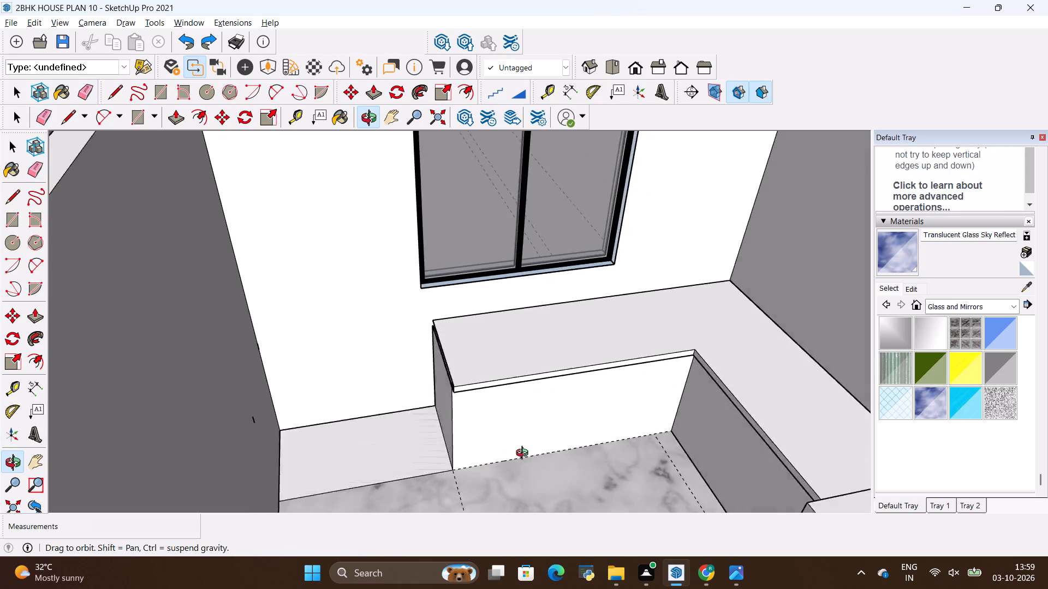
pyautogui.moveTo(525, 454); pyautogui.dragTo(570, 442, button='middle')
pyautogui.moveTo(501, 465); pyautogui.dragTo(422, 502, button='middle')
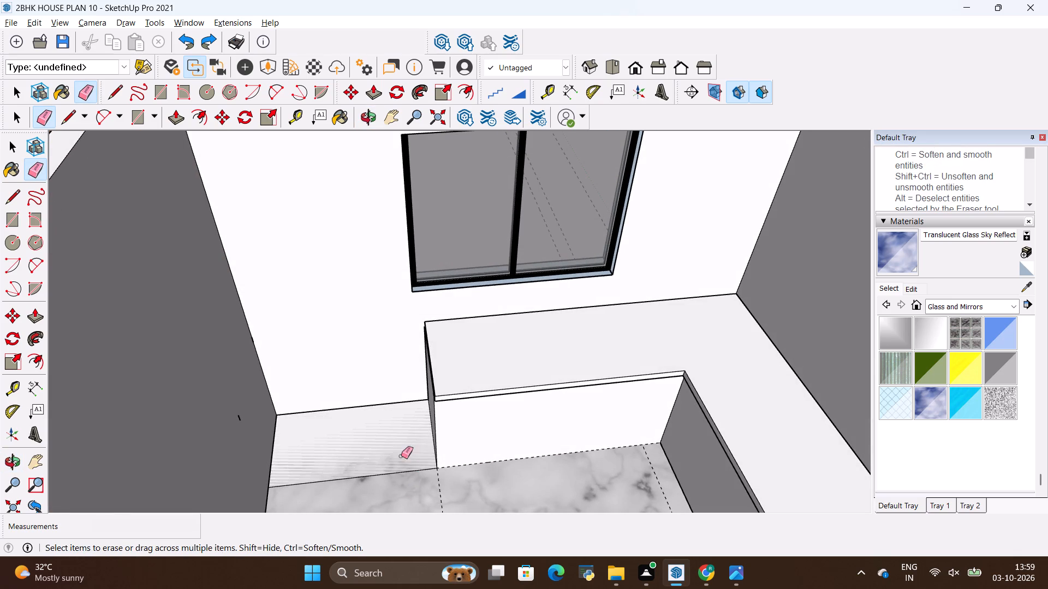
pyautogui.rightClick(392, 452)
pyautogui.click(443, 293)
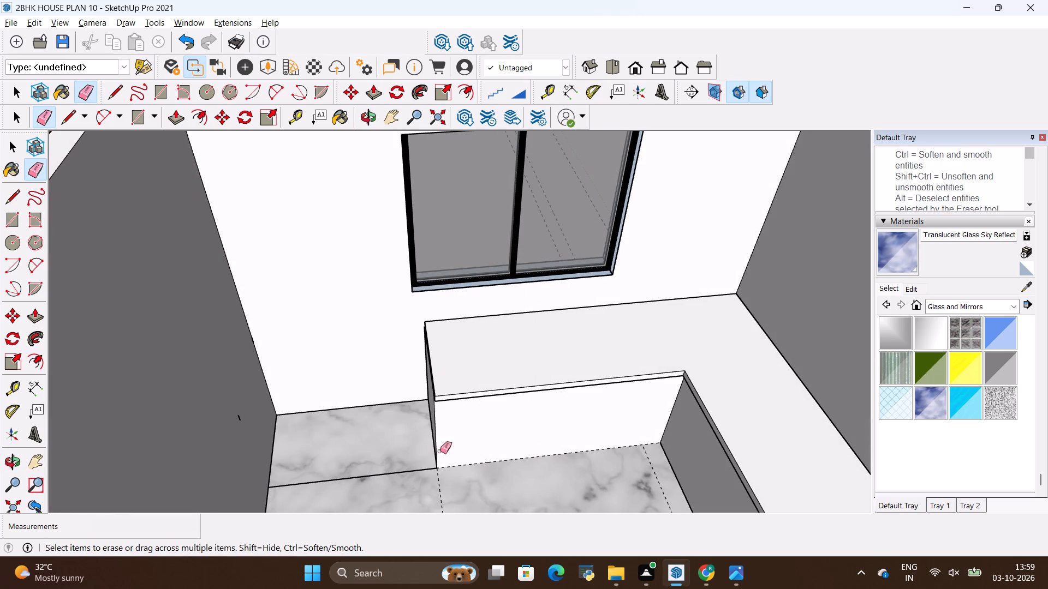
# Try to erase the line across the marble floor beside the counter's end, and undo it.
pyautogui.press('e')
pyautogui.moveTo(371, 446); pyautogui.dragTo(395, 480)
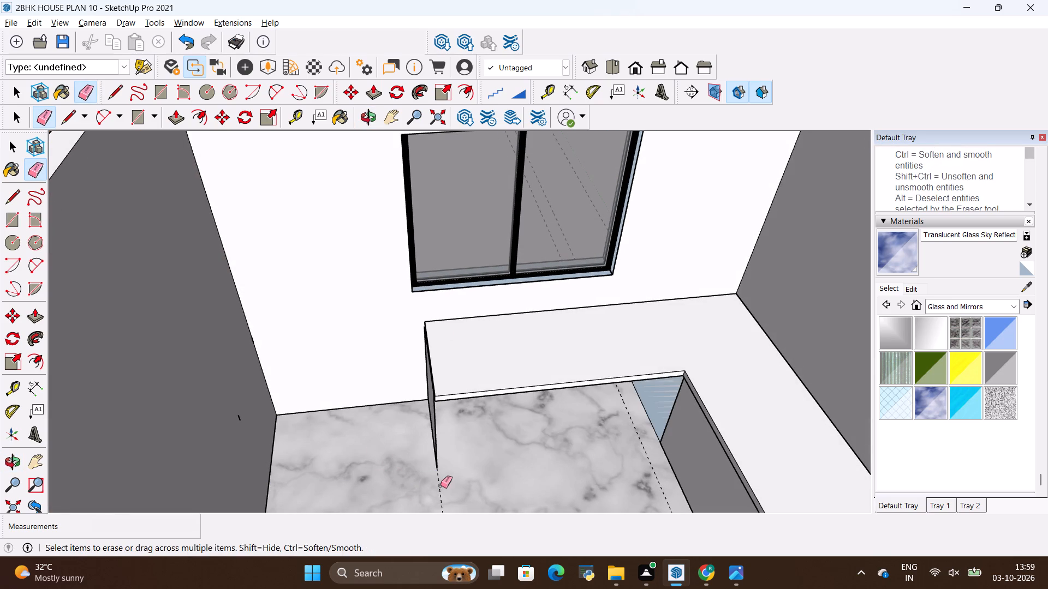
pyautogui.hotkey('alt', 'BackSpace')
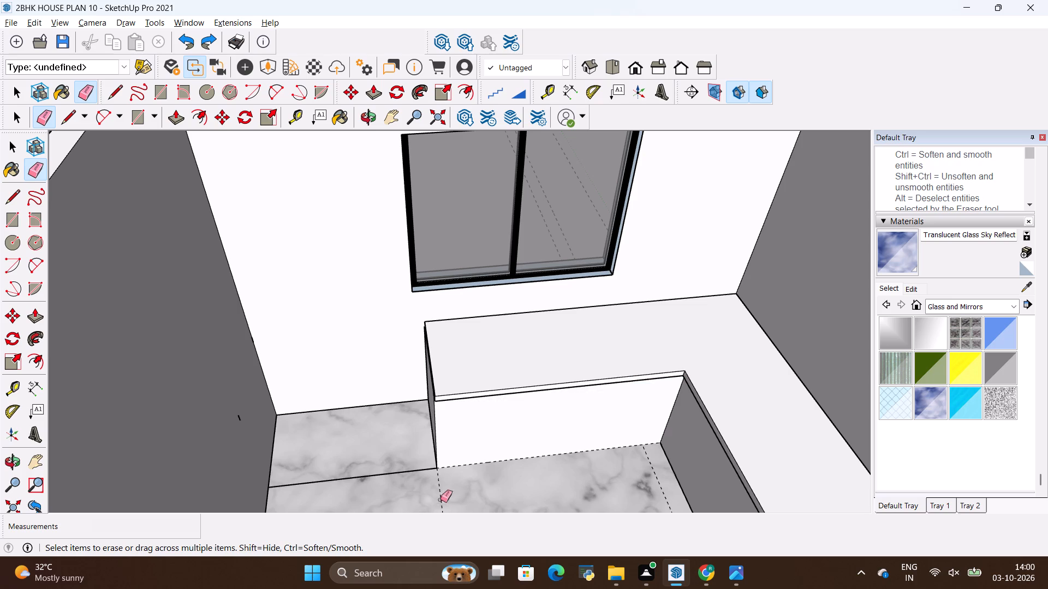
# Draw a 2' 6" by 2" rectangle closing the open end of the countertop slab beside the hollowed-out space.
pyautogui.scroll(-4, 467, 444)
pyautogui.moveTo(461, 436); pyautogui.dragTo(562, 407, button='middle')
pyautogui.scroll(6, 538, 446)
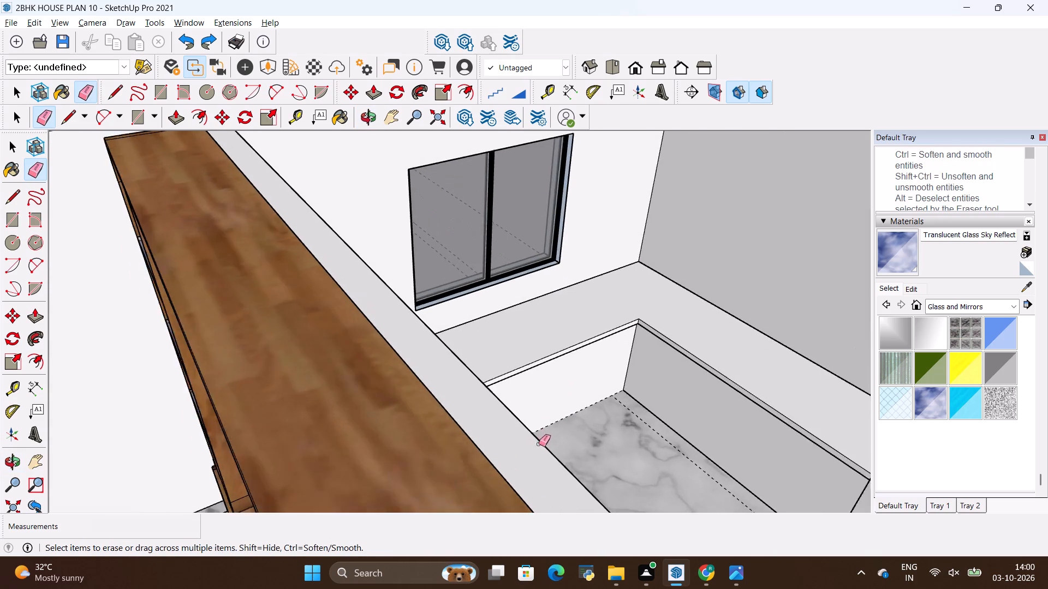
pyautogui.scroll(9, 539, 444)
pyautogui.scroll(3, 354, 330)
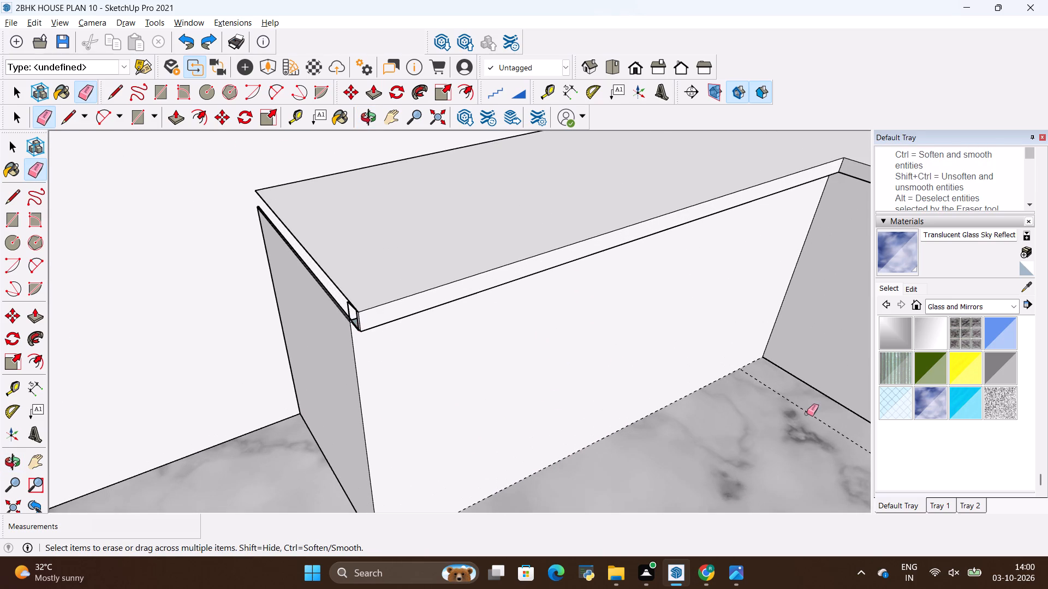
pyautogui.scroll(1, 732, 512)
pyautogui.press('e')
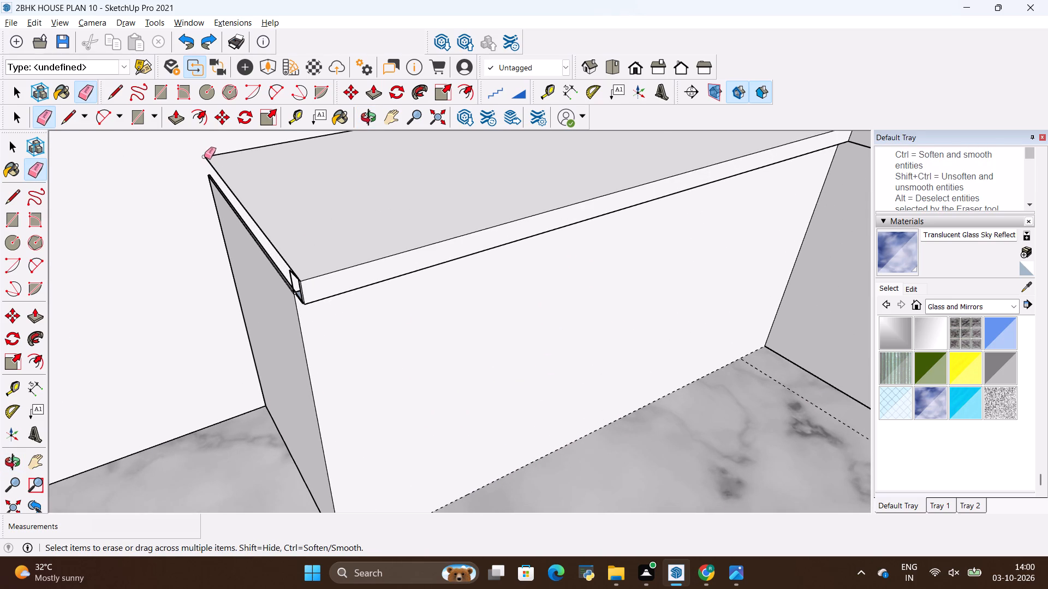
pyautogui.press('r')
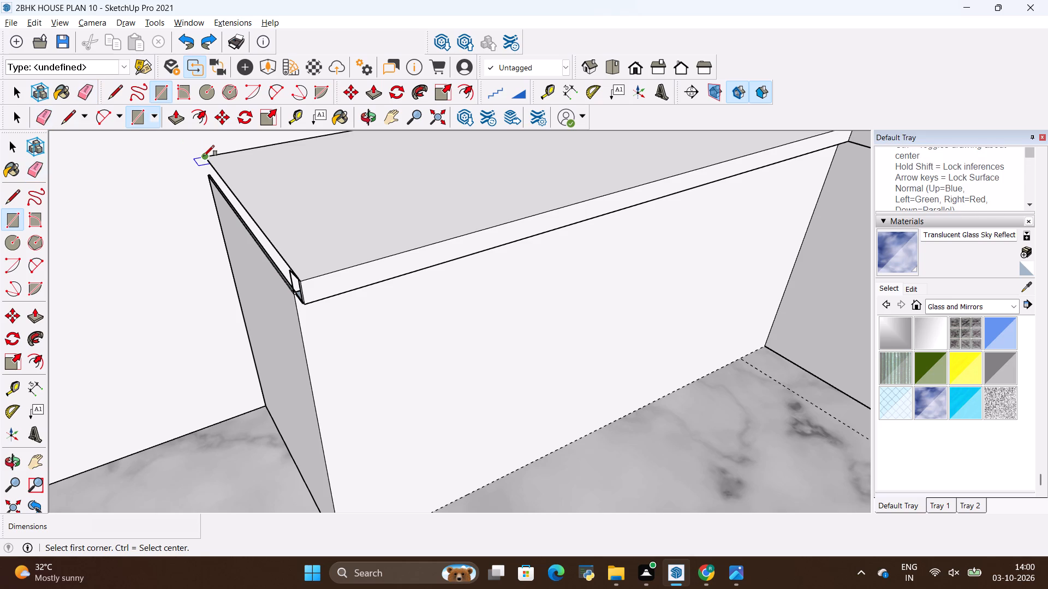
pyautogui.click(205, 156)
pyautogui.click(301, 306)
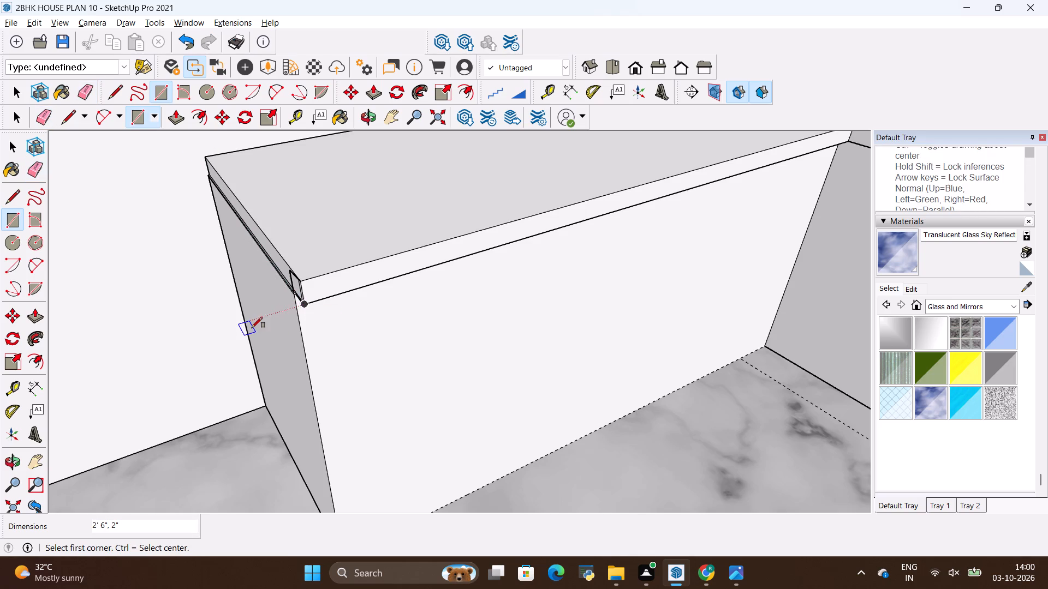
# Erase the extra vertical lines near the front of the countertop's end face.
pyautogui.moveTo(252, 328); pyautogui.dragTo(392, 261, button='middle')
pyautogui.scroll(-1, 392, 260)
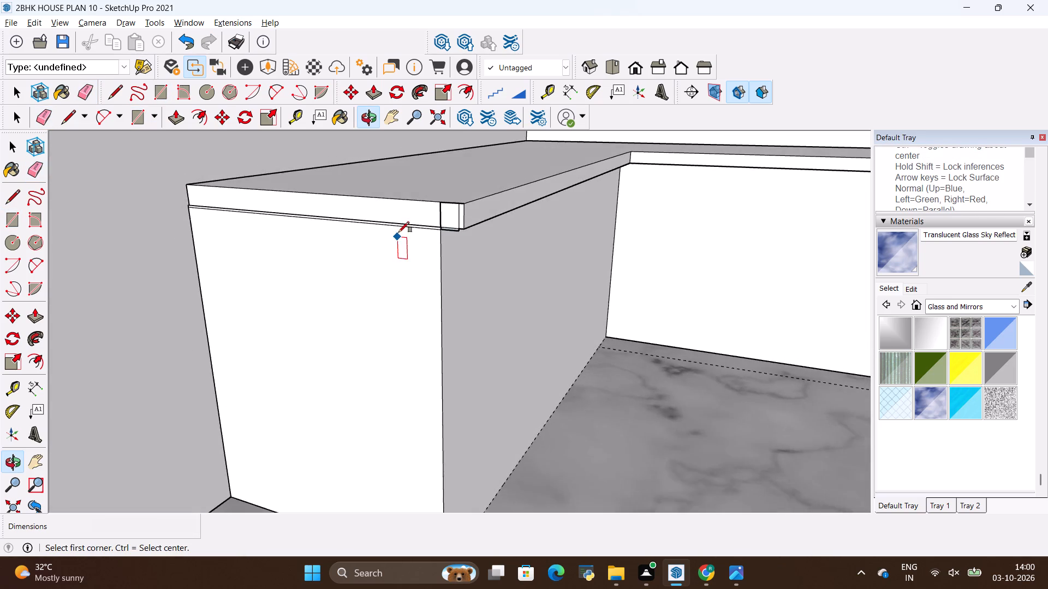
pyautogui.scroll(20, 402, 211)
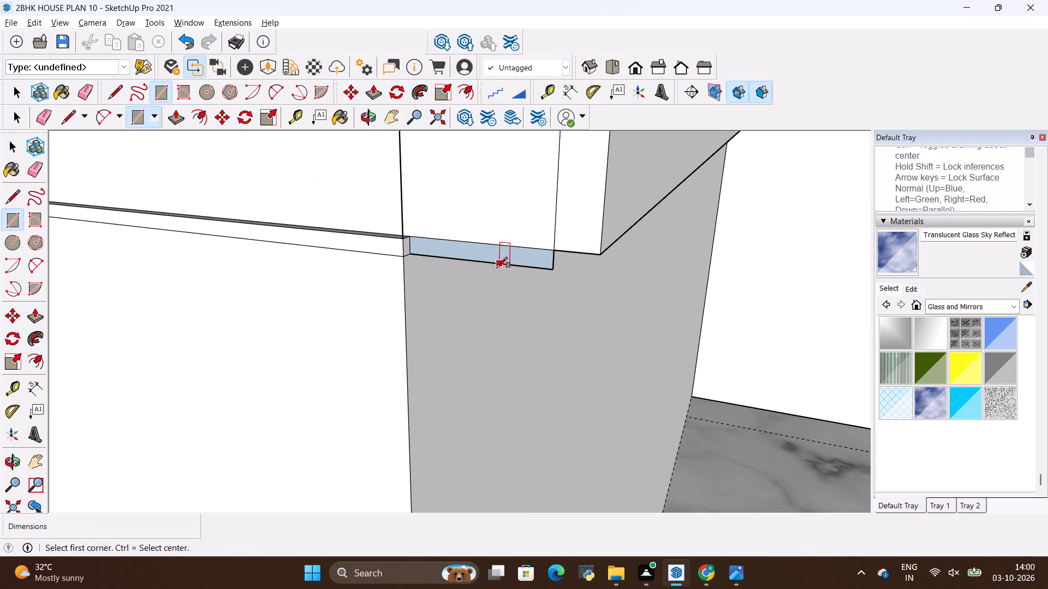
pyautogui.scroll(11, 340, 215)
pyautogui.scroll(-13, 434, 282)
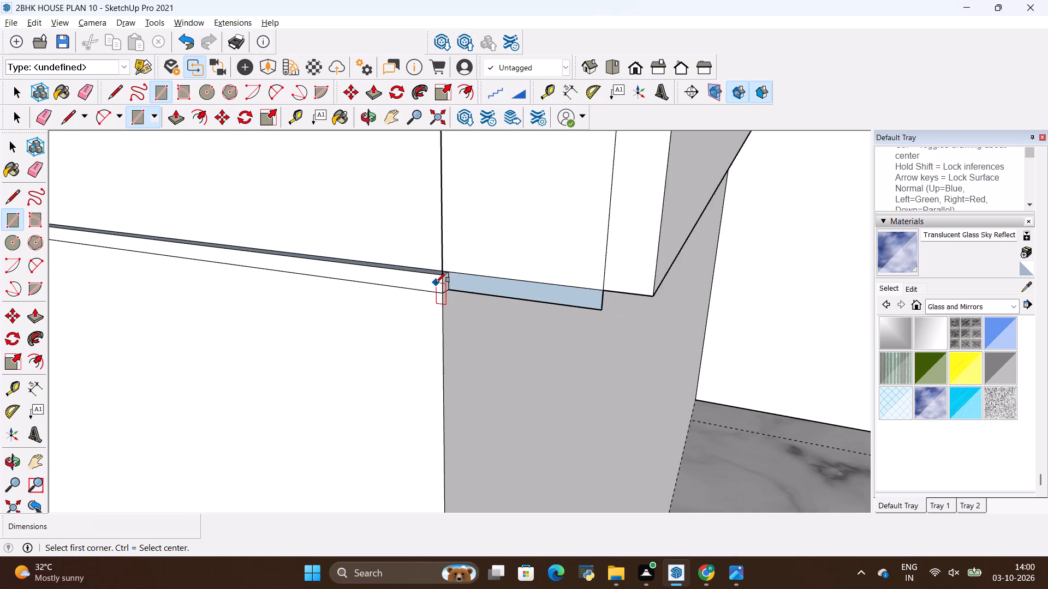
pyautogui.scroll(-11, 436, 283)
pyautogui.scroll(-1, 486, 229)
pyautogui.moveTo(486, 226); pyautogui.dragTo(255, 213, button='middle')
pyautogui.scroll(8, 442, 217)
pyautogui.scroll(-1, 430, 278)
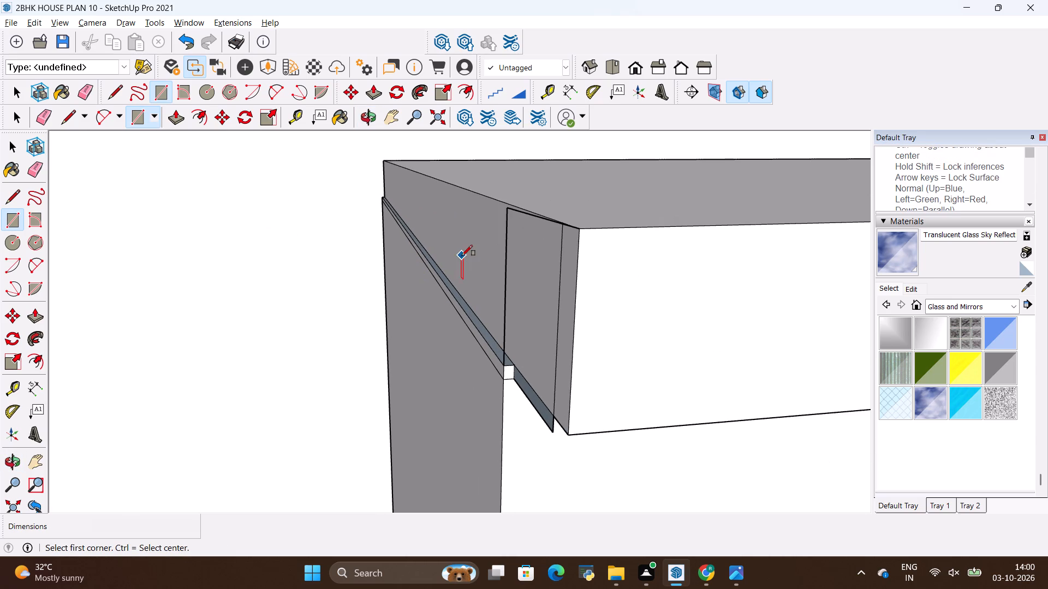
pyautogui.press('e')
pyautogui.moveTo(536, 279); pyautogui.dragTo(499, 261)
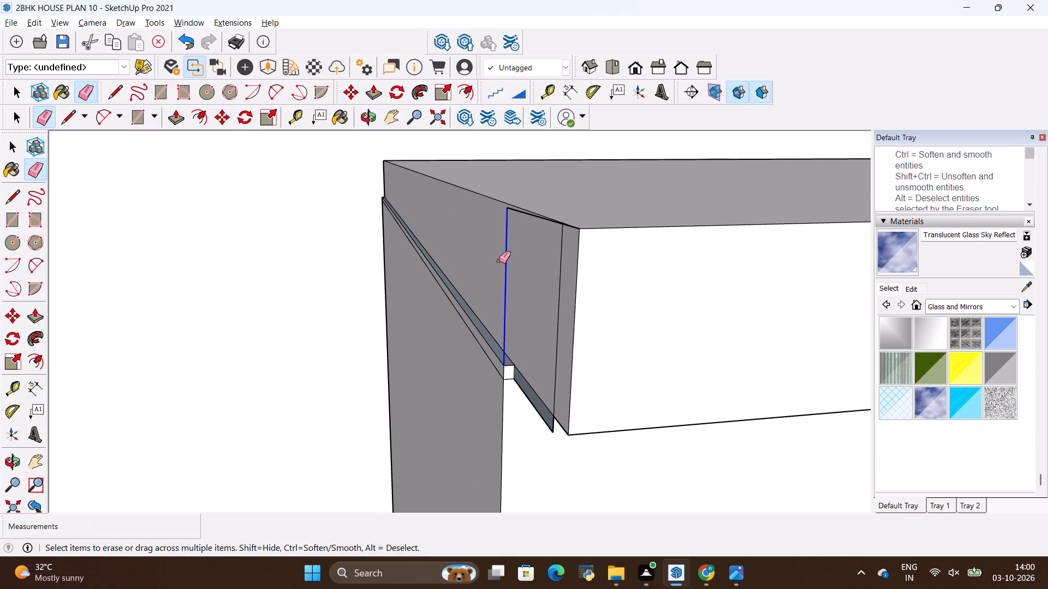
pyautogui.moveTo(499, 261); pyautogui.dragTo(494, 261)
pyautogui.moveTo(547, 266); pyautogui.dragTo(570, 274)
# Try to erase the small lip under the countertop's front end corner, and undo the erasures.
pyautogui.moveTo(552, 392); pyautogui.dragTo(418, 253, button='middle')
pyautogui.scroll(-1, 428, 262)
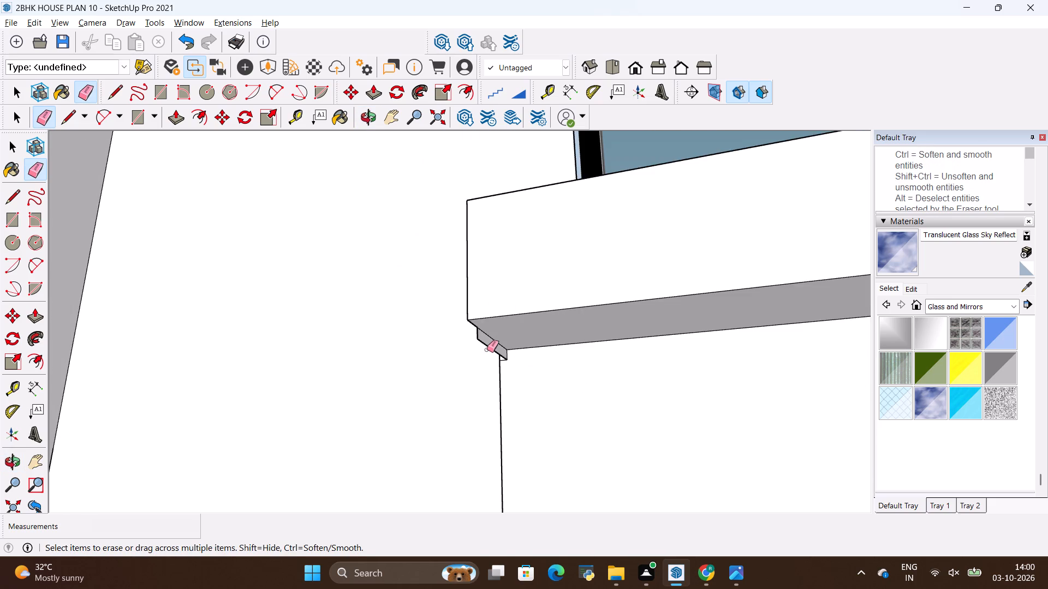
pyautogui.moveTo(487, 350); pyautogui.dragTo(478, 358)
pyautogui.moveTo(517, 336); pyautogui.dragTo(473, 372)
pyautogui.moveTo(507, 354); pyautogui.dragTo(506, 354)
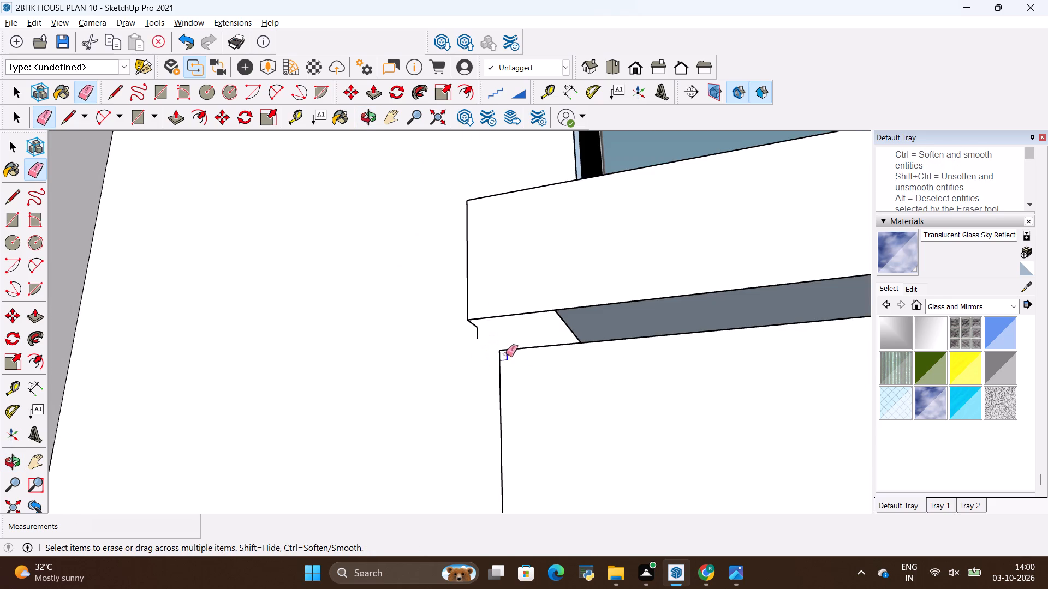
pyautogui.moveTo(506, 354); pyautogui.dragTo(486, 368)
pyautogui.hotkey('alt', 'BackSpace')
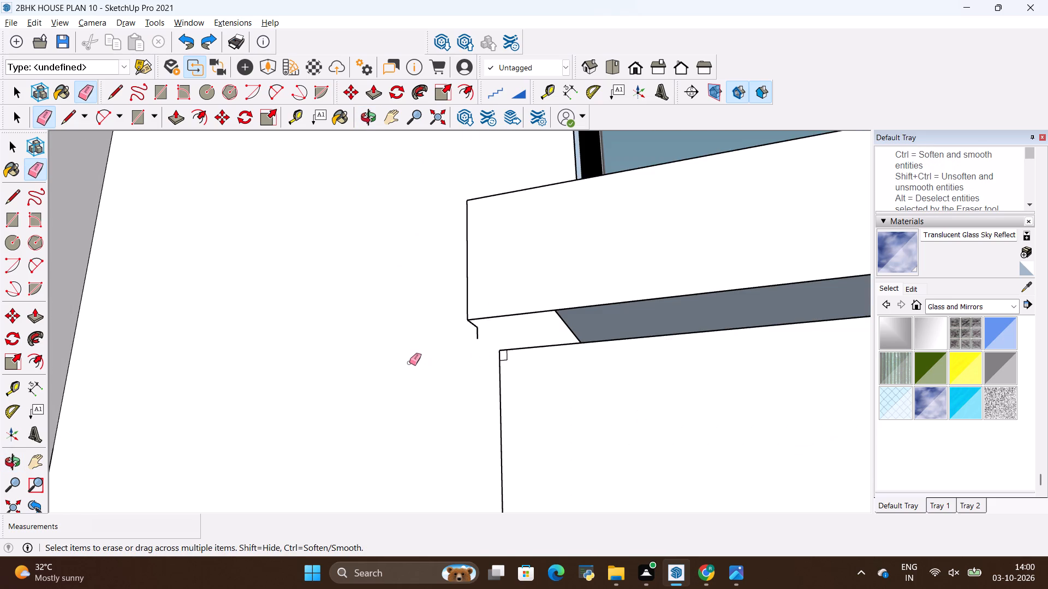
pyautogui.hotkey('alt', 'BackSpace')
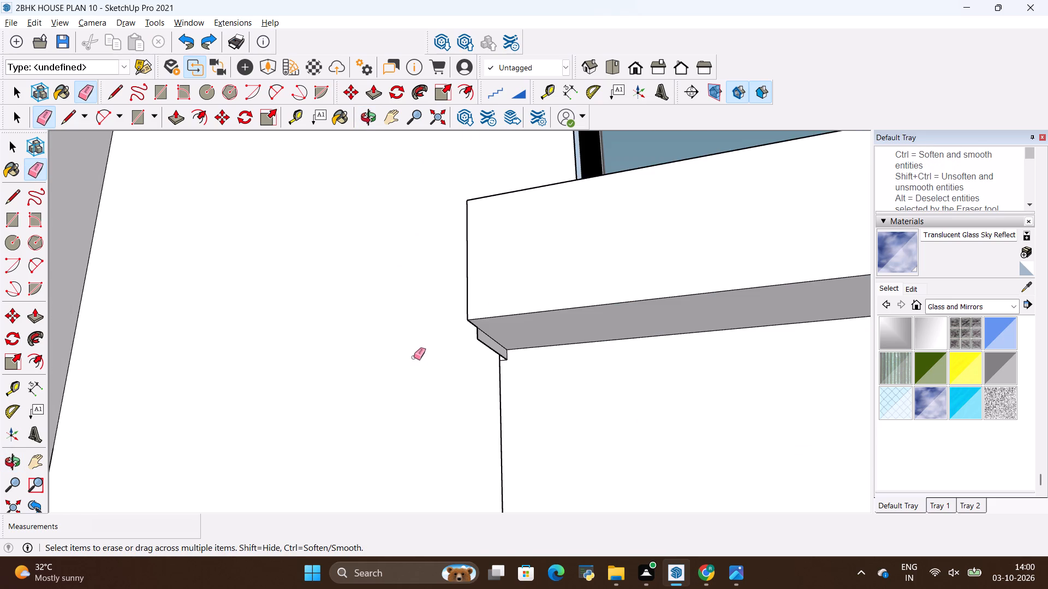
# Erase the small lip's remaining edges under the countertop's front end corner, keeping the overhang's underside.
pyautogui.scroll(7, 476, 349)
pyautogui.scroll(-7, 484, 328)
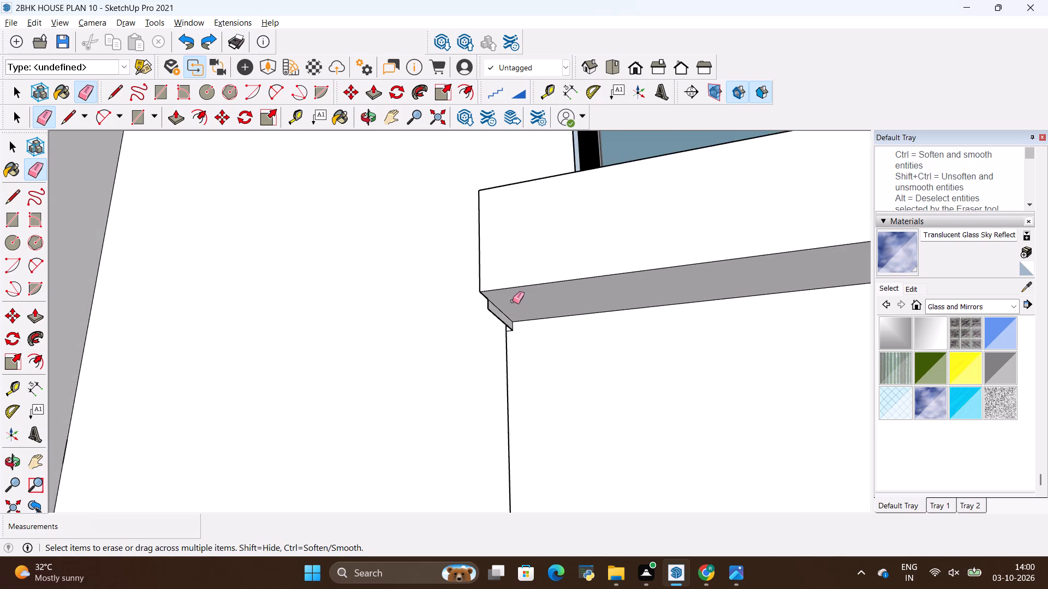
pyautogui.scroll(13, 507, 300)
pyautogui.moveTo(476, 332); pyautogui.dragTo(465, 343)
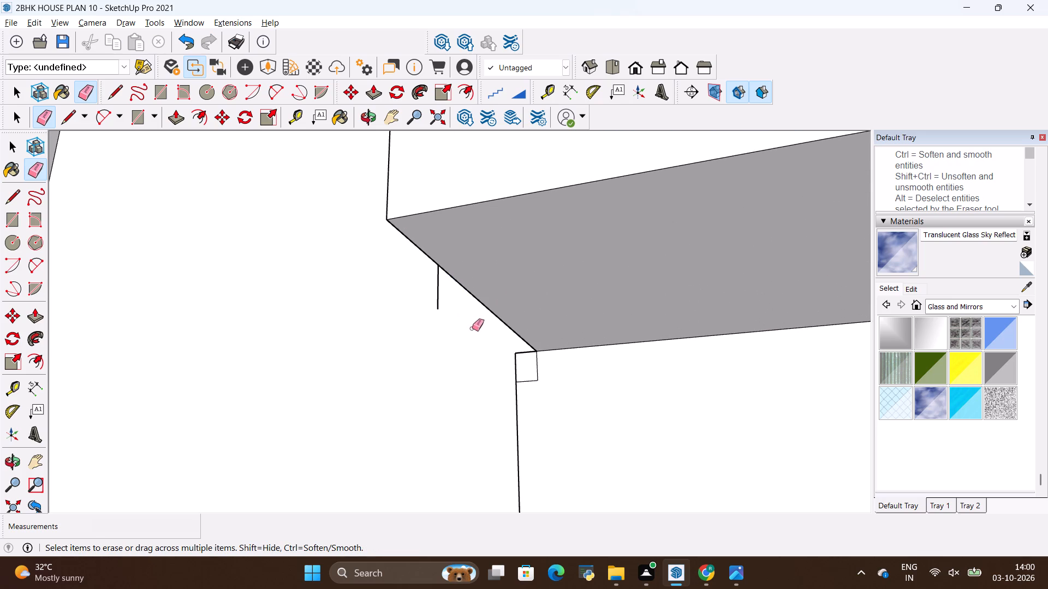
pyautogui.moveTo(448, 309); pyautogui.dragTo(402, 305)
pyautogui.scroll(4, 535, 387)
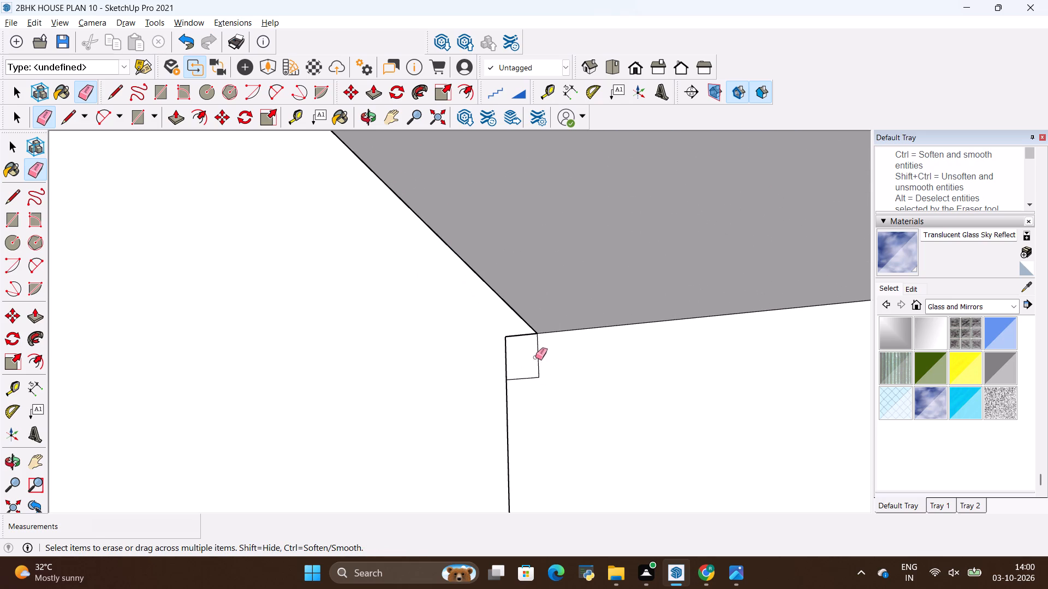
pyautogui.moveTo(539, 359); pyautogui.dragTo(529, 383)
pyautogui.scroll(-13, 520, 388)
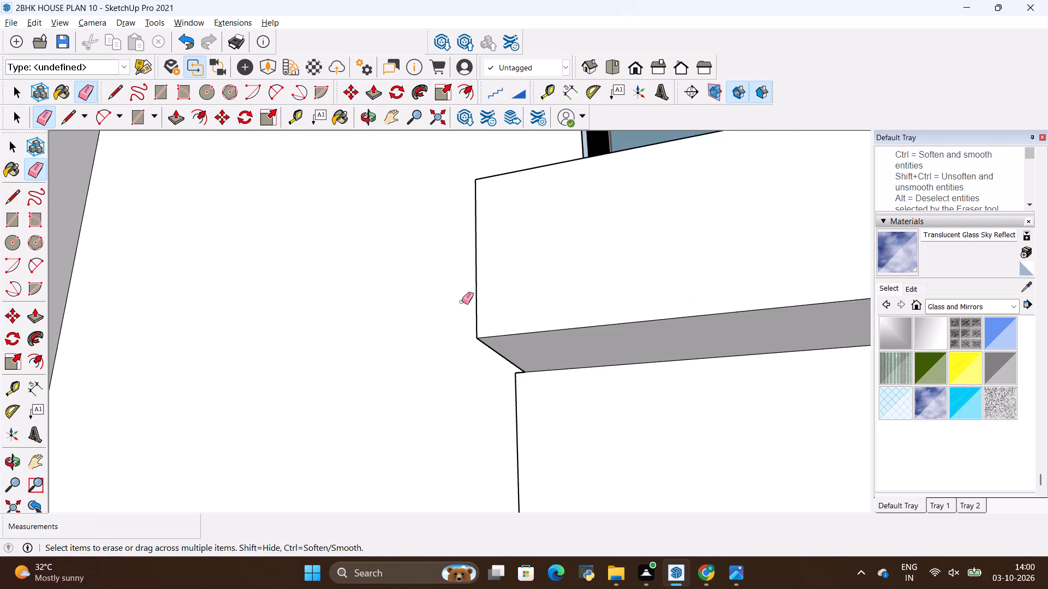
# Push/Pull the counter base's end face beneath the countertop inward by about 1/8".
pyautogui.moveTo(458, 298); pyautogui.dragTo(610, 357, button='middle')
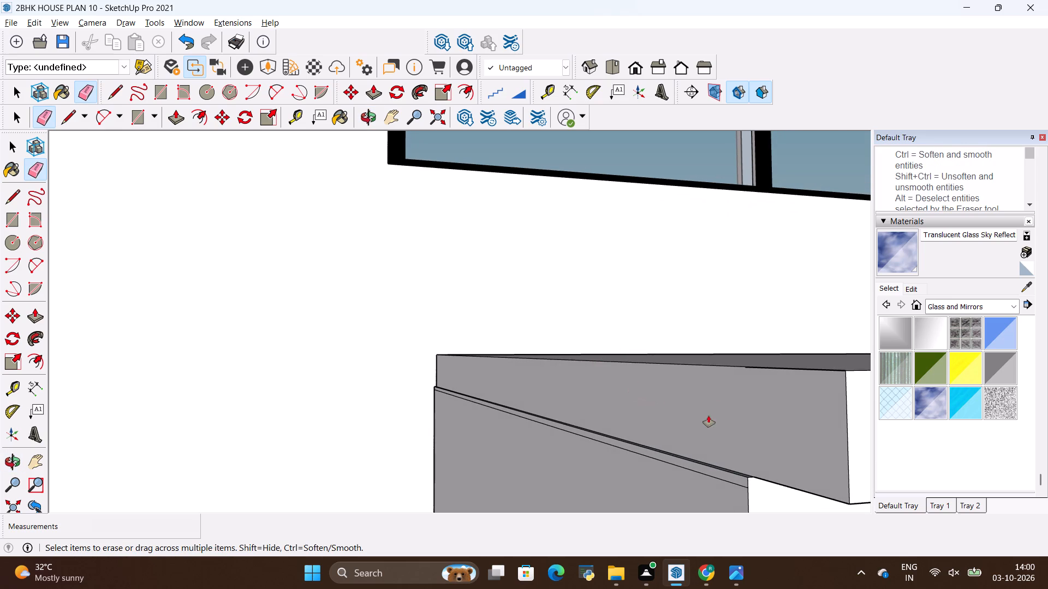
pyautogui.press('p')
pyautogui.moveTo(711, 413); pyautogui.dragTo(705, 416)
pyautogui.click(627, 462)
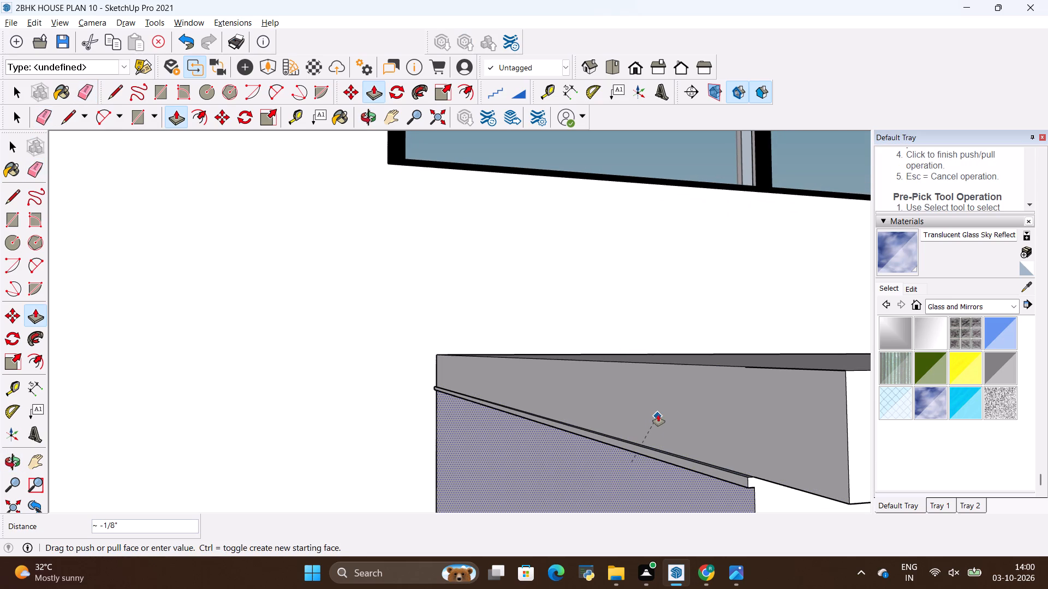
pyautogui.click(659, 414)
# Examine the trimmed counter, the kitchen floor and the whole house layout from above.
pyautogui.scroll(-10, 400, 362)
pyautogui.moveTo(567, 334); pyautogui.dragTo(420, 420, button='middle')
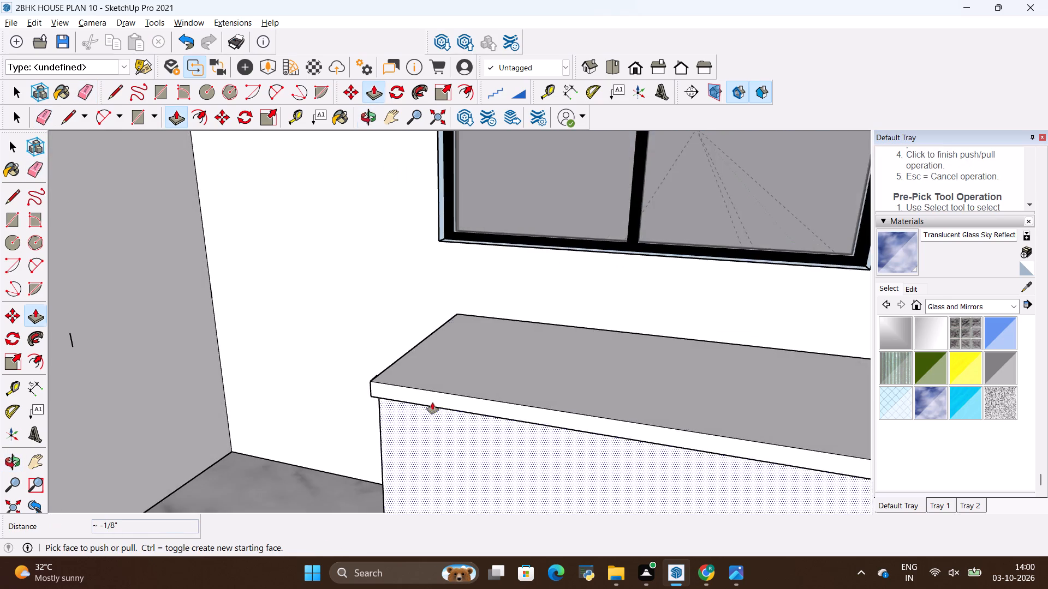
pyautogui.scroll(-13, 448, 386)
pyautogui.moveTo(448, 281); pyautogui.dragTo(621, 558, button='middle')
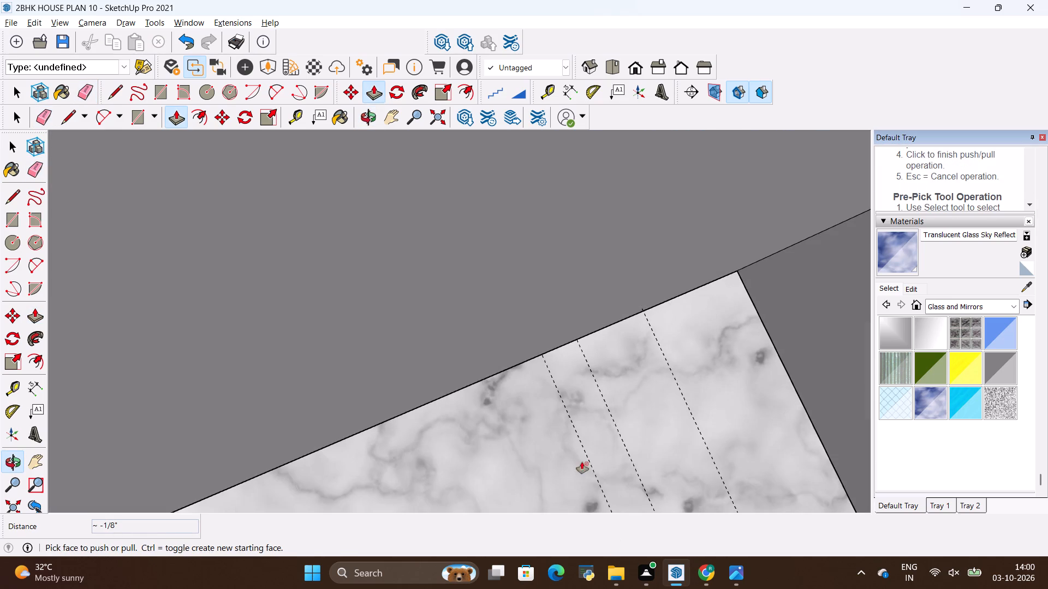
pyautogui.scroll(-20, 562, 408)
pyautogui.scroll(-15, 562, 408)
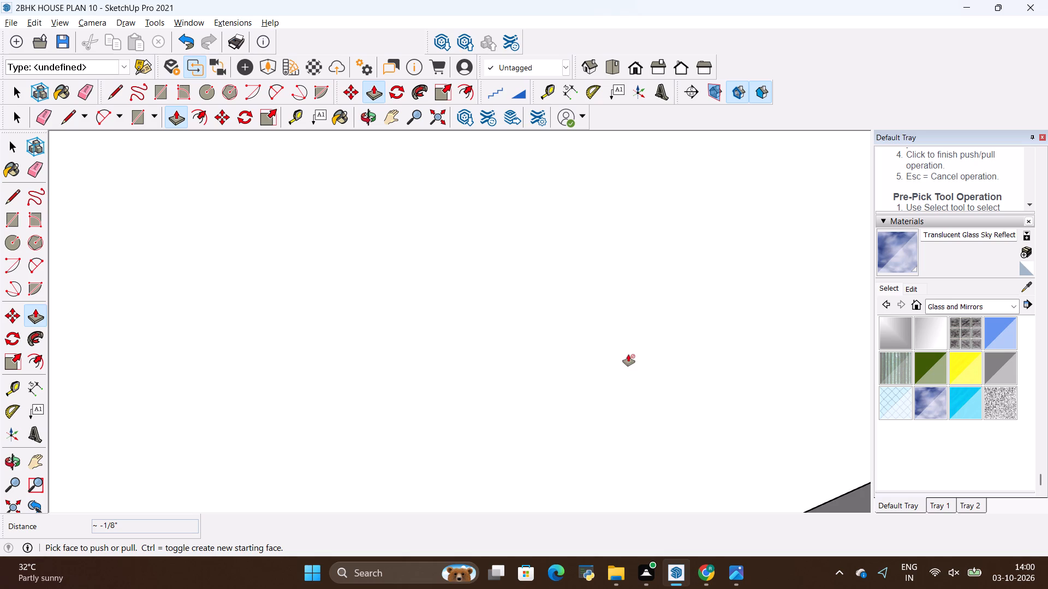
pyautogui.scroll(-20, 628, 354)
pyautogui.scroll(-20, 628, 354)
pyautogui.scroll(-3, 628, 354)
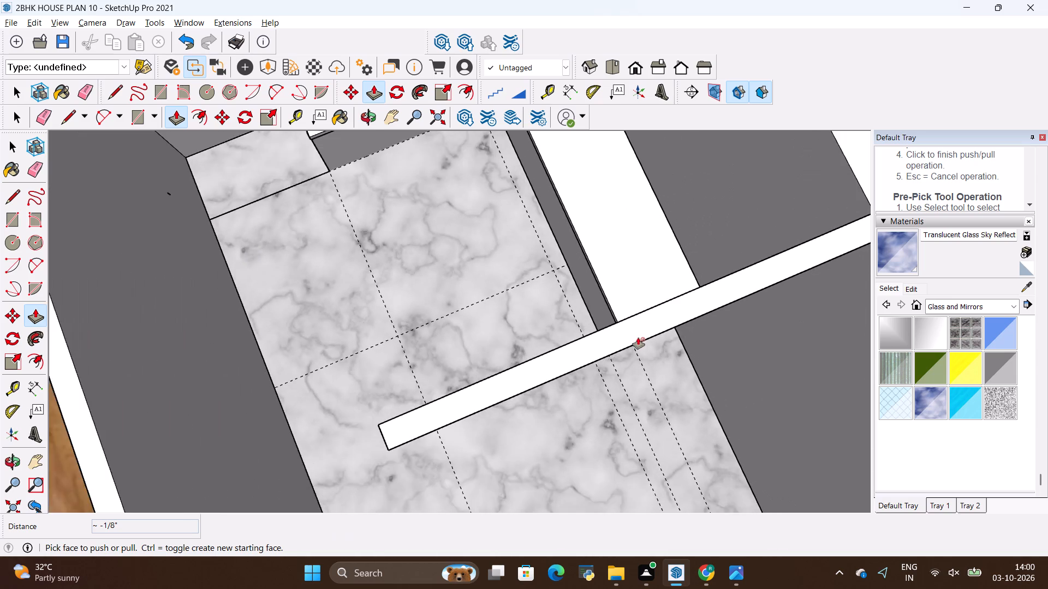
pyautogui.scroll(-20, 638, 338)
pyautogui.scroll(-8, 642, 341)
pyautogui.scroll(-5, 595, 340)
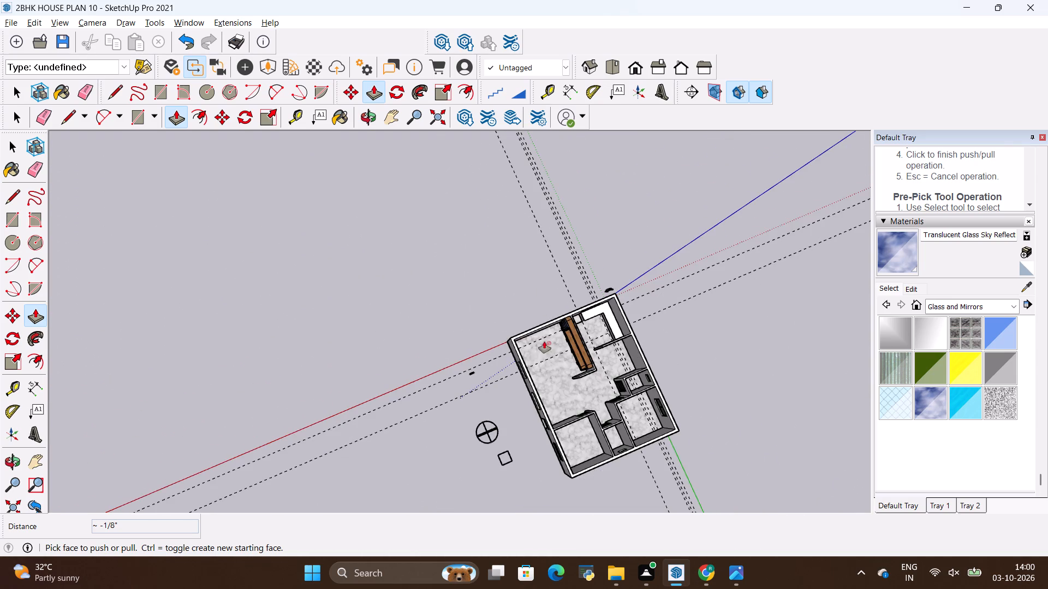
# Draw lines from the kitchen window's top corner near the room corner up to the wall top, then along the tops of the window and main walls.
pyautogui.moveTo(593, 415); pyautogui.dragTo(625, 299, button='middle')
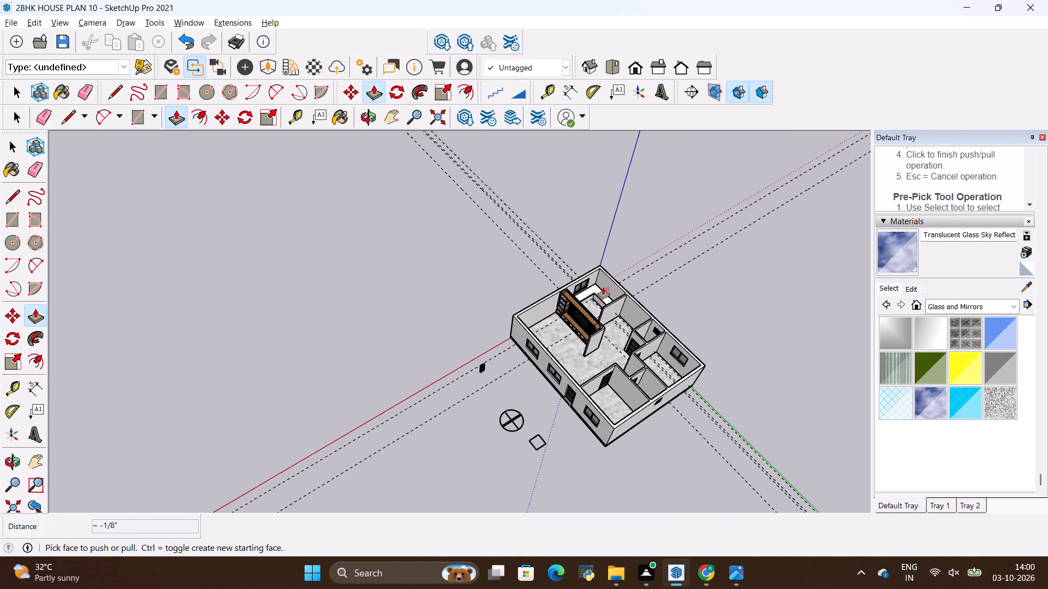
pyautogui.scroll(20, 602, 287)
pyautogui.moveTo(580, 308); pyautogui.dragTo(620, 331, button='middle')
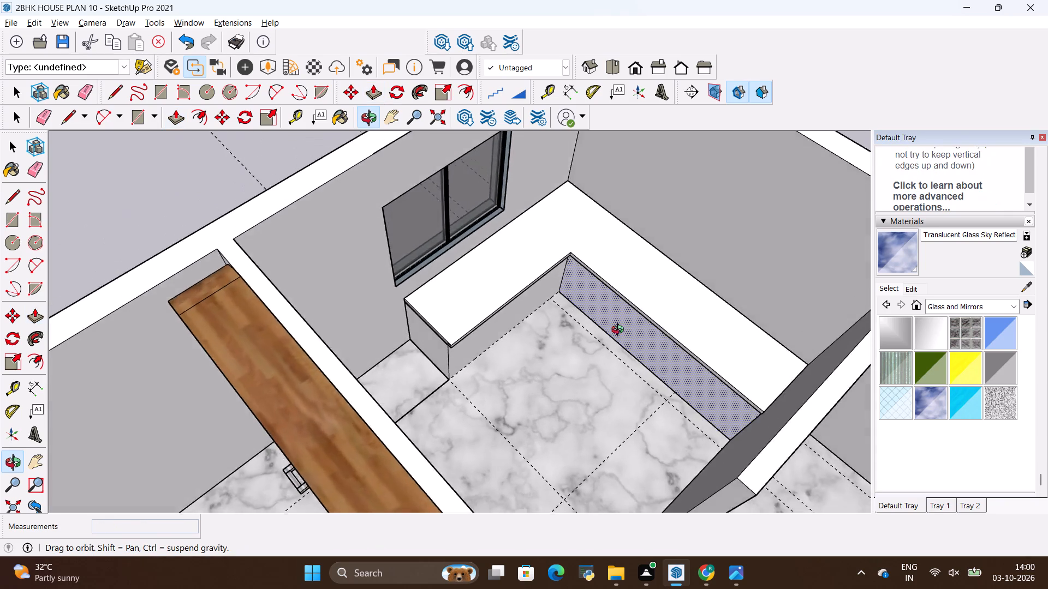
pyautogui.moveTo(620, 331); pyautogui.dragTo(569, 311, button='middle')
pyautogui.scroll(-5, 544, 323)
pyautogui.moveTo(537, 215); pyautogui.dragTo(546, 151, button='middle')
pyautogui.scroll(8, 561, 153)
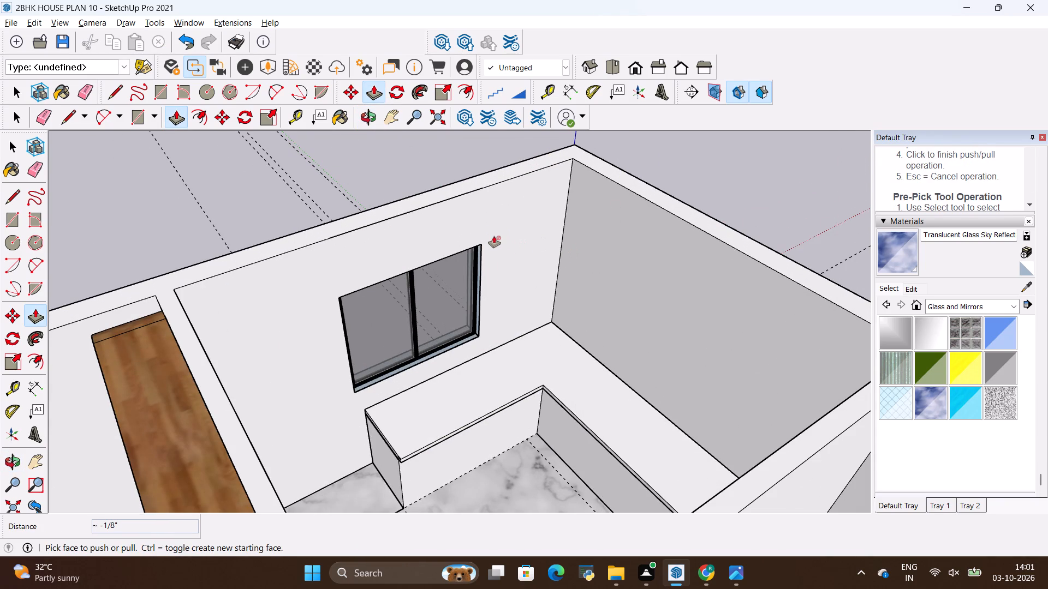
pyautogui.press('l')
pyautogui.click(480, 245)
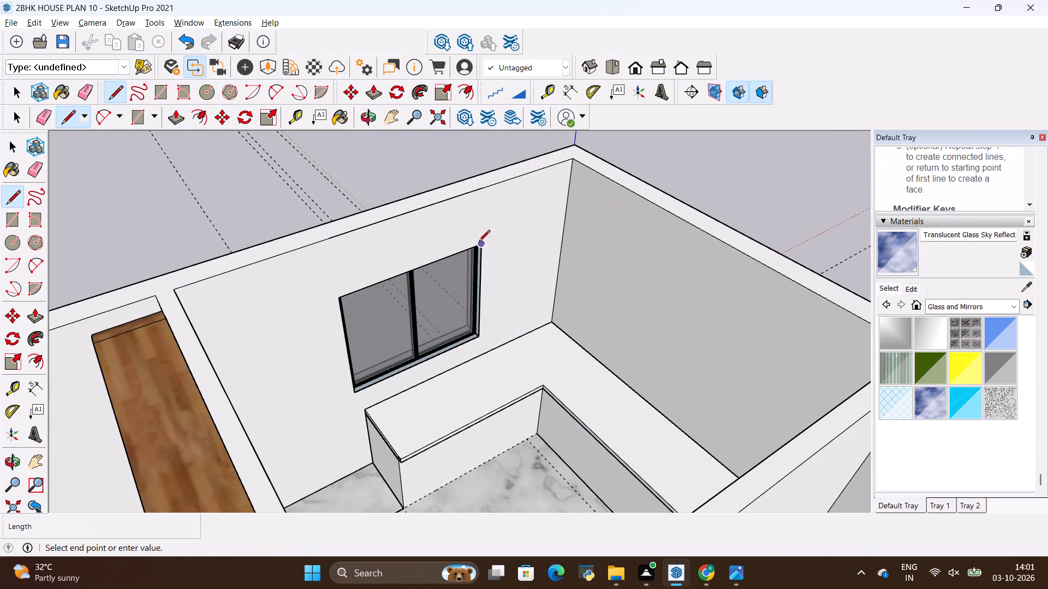
pyautogui.click(481, 193)
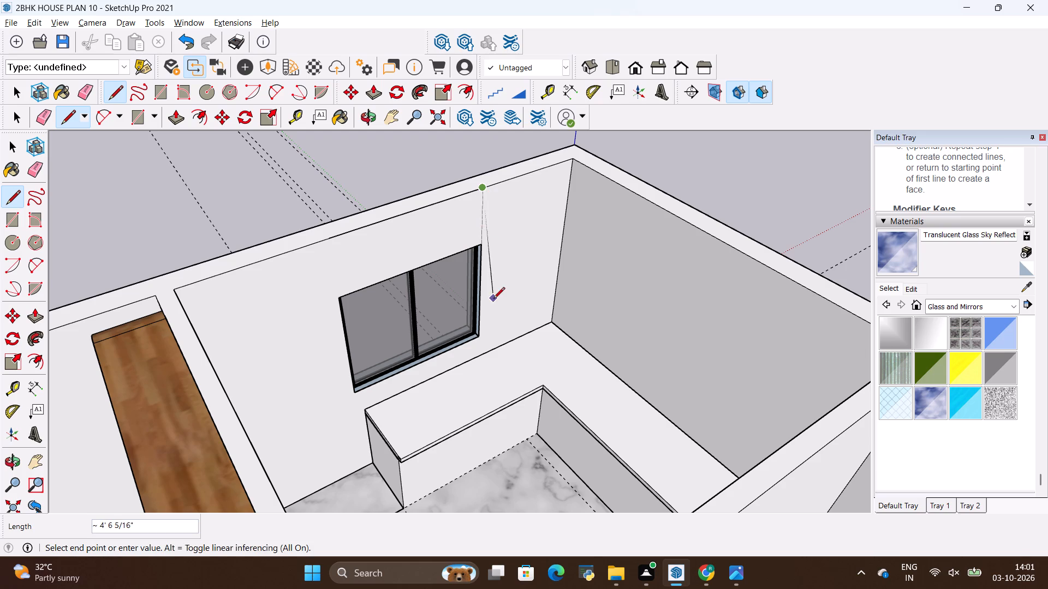
pyautogui.click(573, 158)
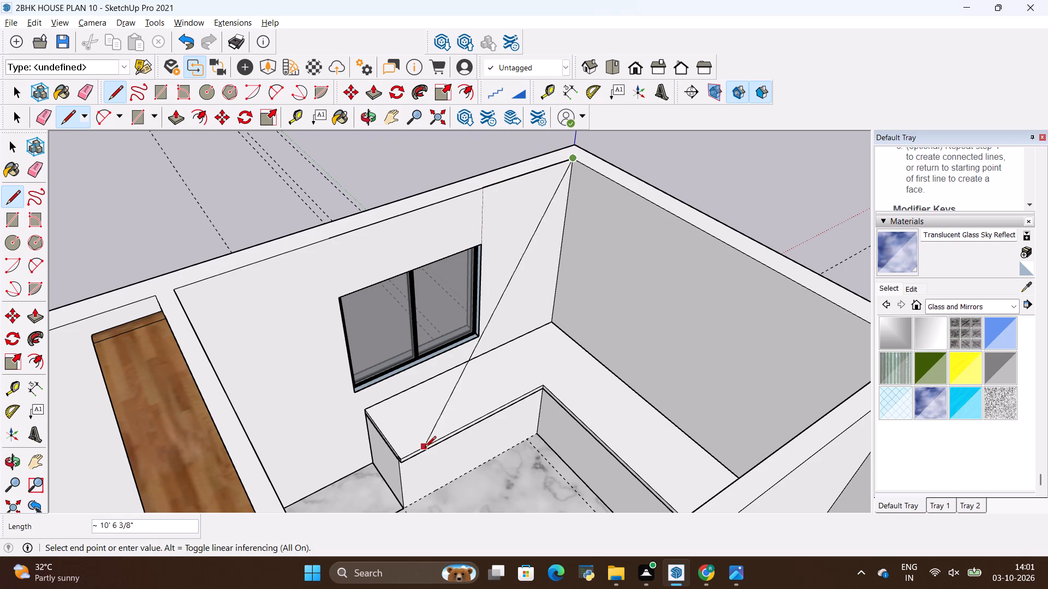
pyautogui.scroll(-1, 424, 448)
pyautogui.moveTo(421, 450); pyautogui.dragTo(658, 454, button='middle')
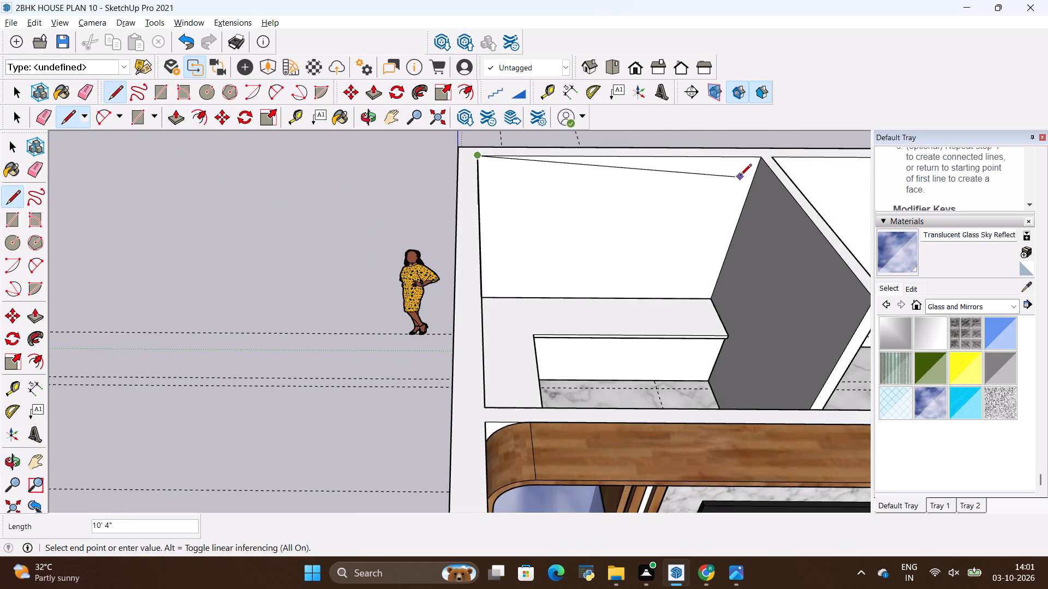
pyautogui.click(758, 158)
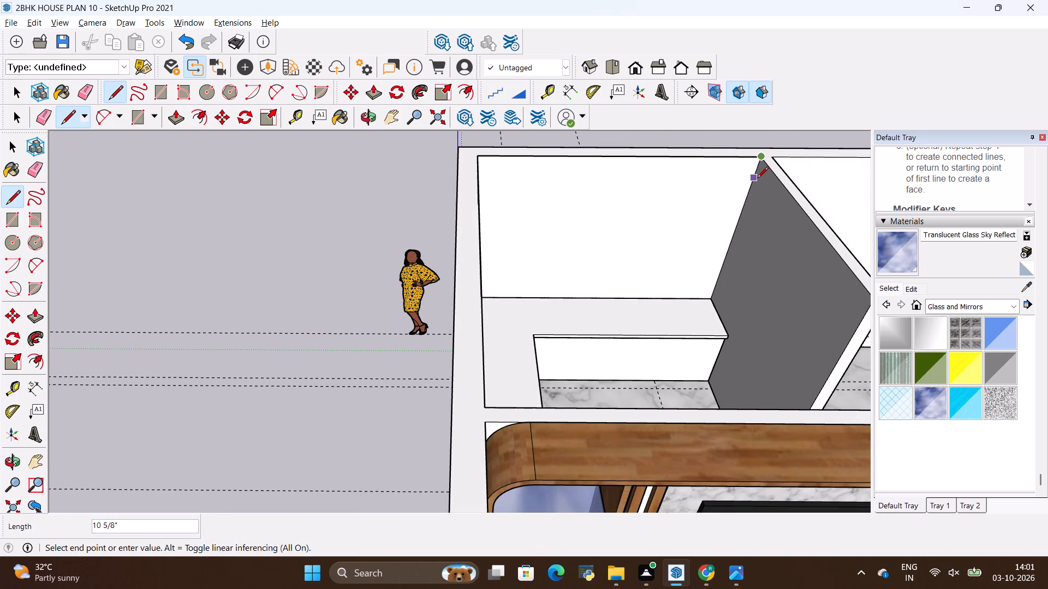
pyautogui.press('Escape')
# Place a guide 6" below the main kitchen wall's top edge.
pyautogui.press('t')
pyautogui.click(711, 160)
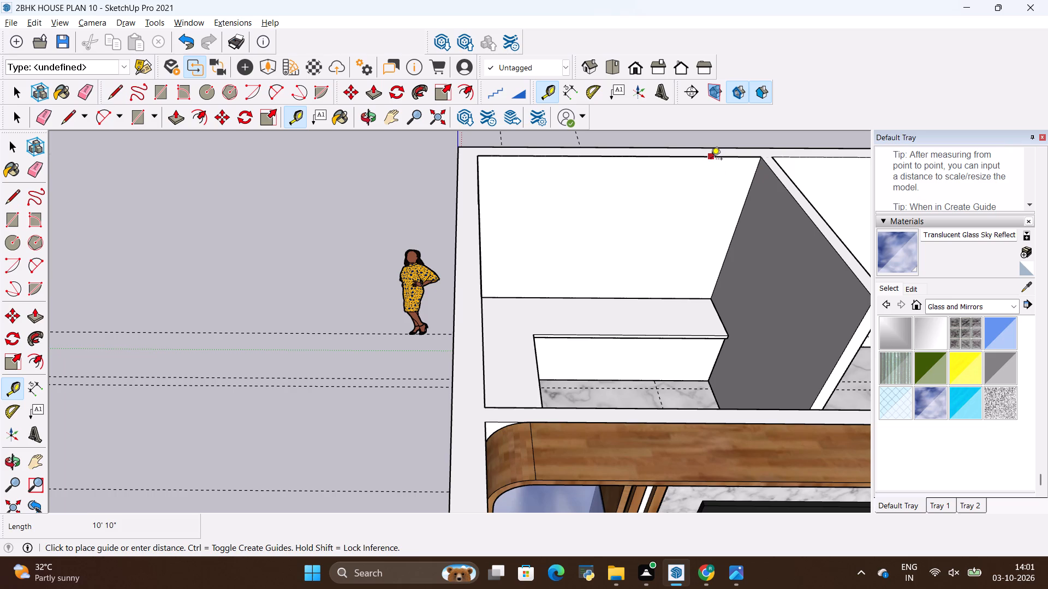
pyautogui.press('BackSpace')
pyautogui.press('6')
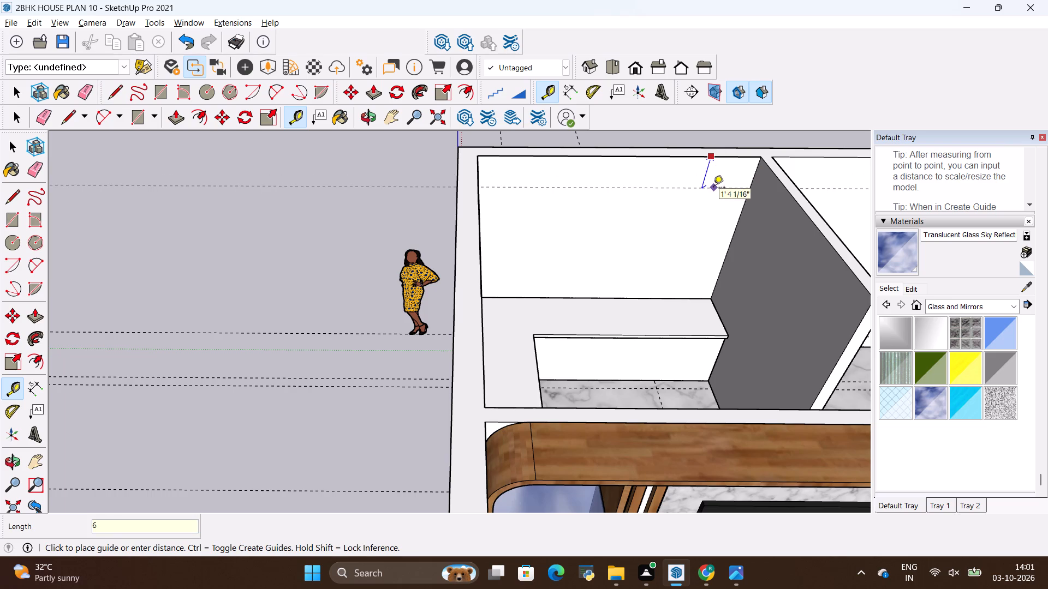
pyautogui.hotkey('shift', '"')
pyautogui.press('Return')
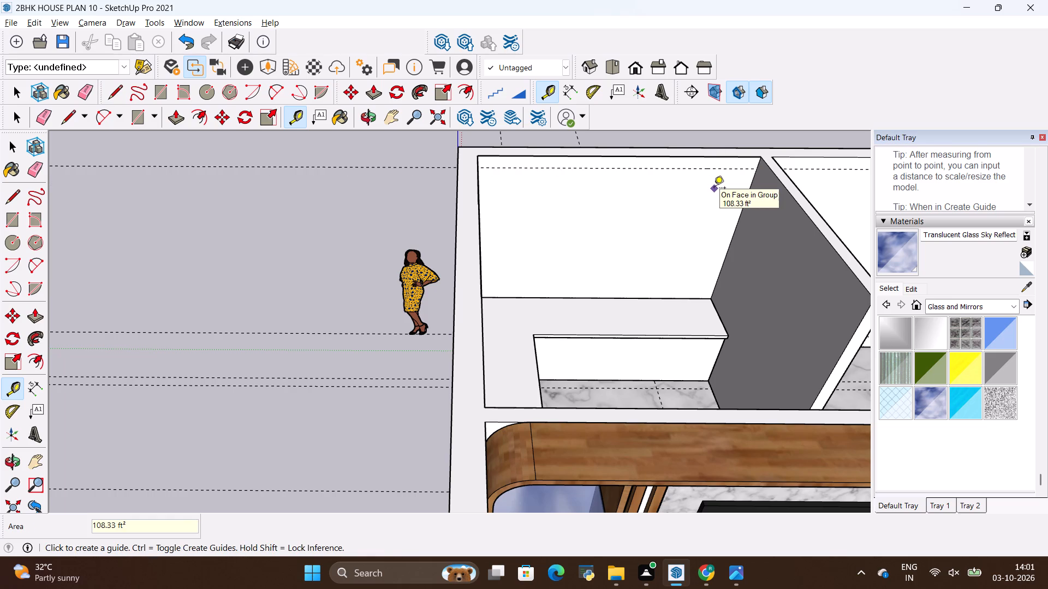
# Draw a line along the 6" guide across the main wall and continue it on the window wall to the vertical line above the window.
pyautogui.press('l')
pyautogui.click(757, 170)
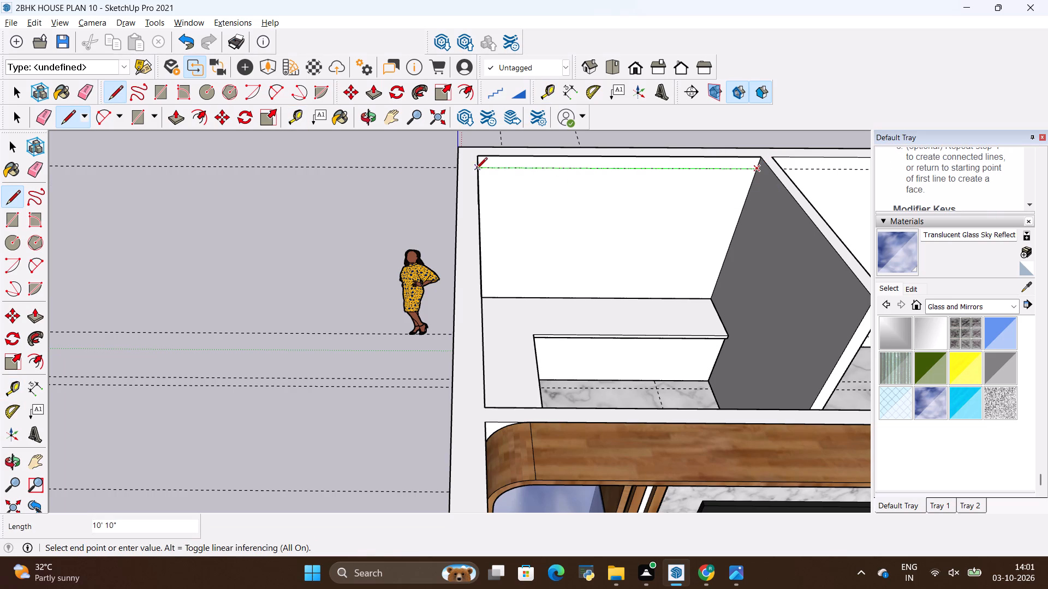
pyautogui.moveTo(480, 177); pyautogui.dragTo(395, 173, button='middle')
pyautogui.scroll(-1, 401, 172)
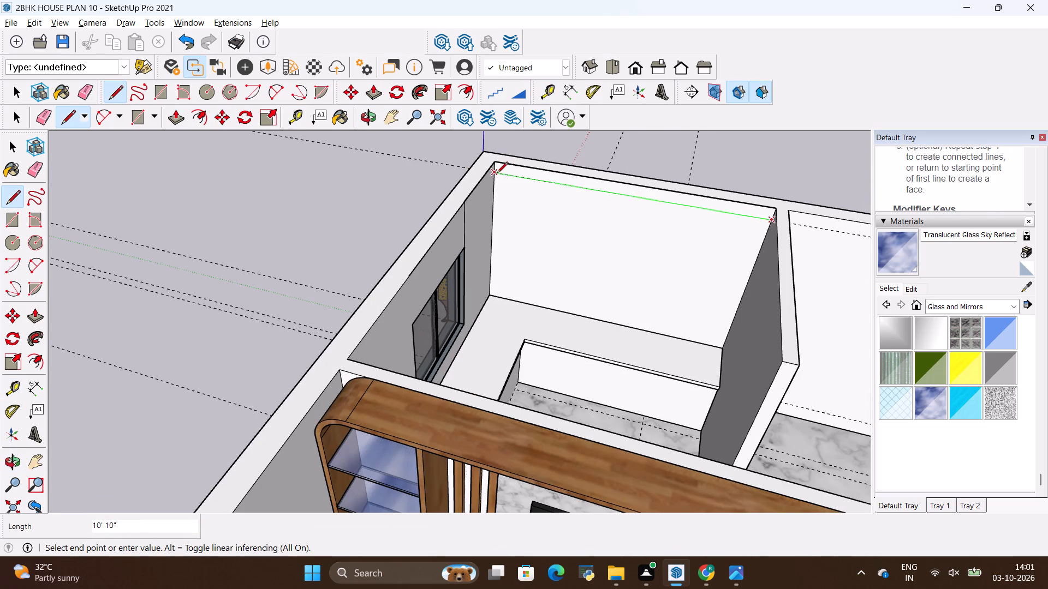
pyautogui.click(497, 174)
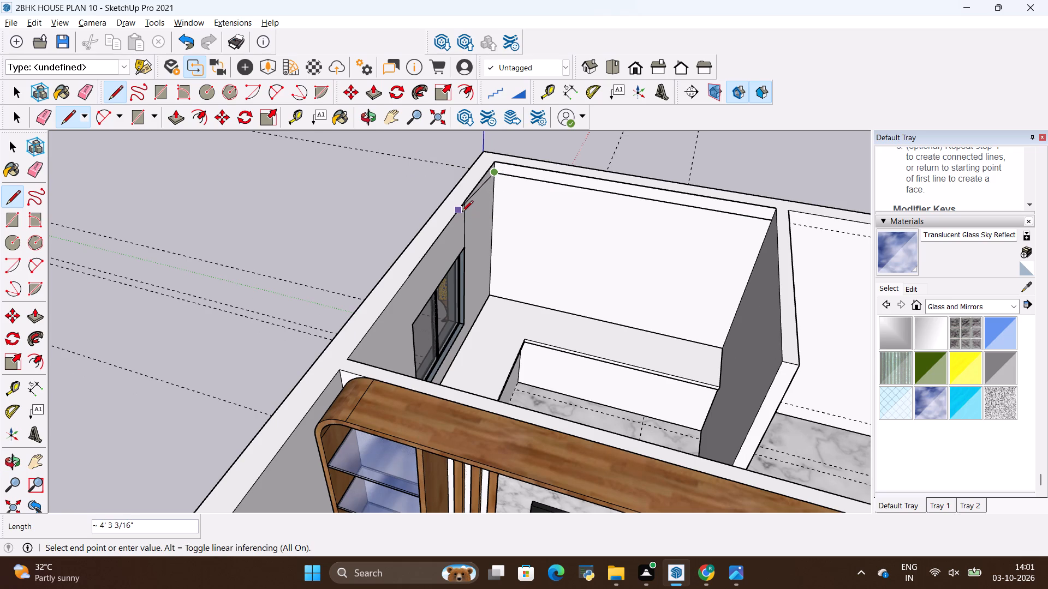
pyautogui.moveTo(462, 214); pyautogui.dragTo(367, 204, button='middle')
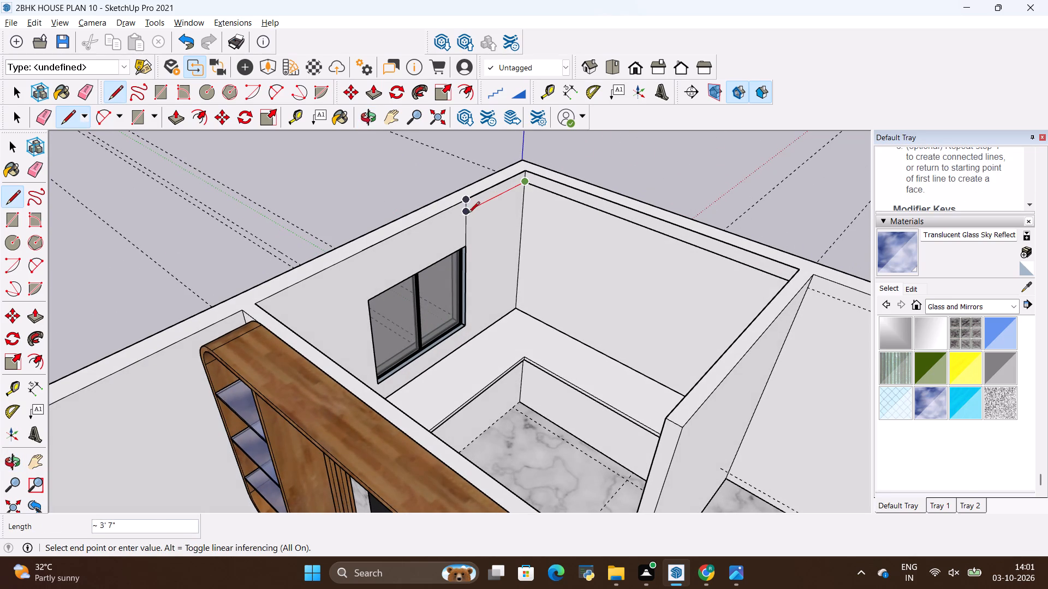
pyautogui.scroll(6, 466, 215)
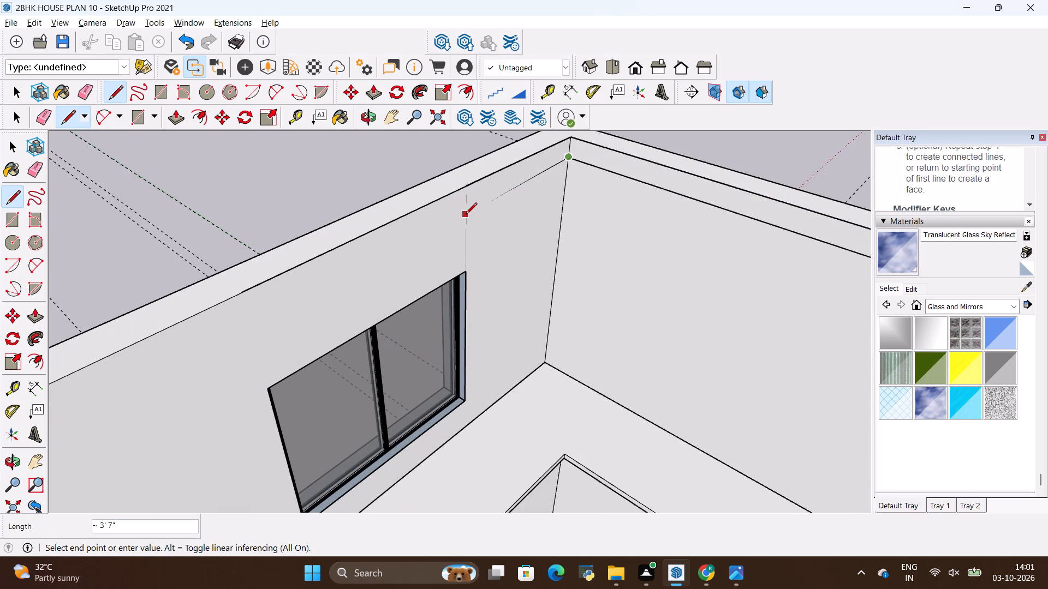
pyautogui.click(466, 212)
pyautogui.press('Escape')
# Examine the kitchen blueprint render's elevations and detailed dimensions for the upper cabinets and open shelves.
pyautogui.scroll(4, 485, 197)
pyautogui.moveTo(505, 256); pyautogui.dragTo(388, 249, button='middle')
pyautogui.scroll(-5, 384, 248)
pyautogui.scroll(-5, 483, 256)
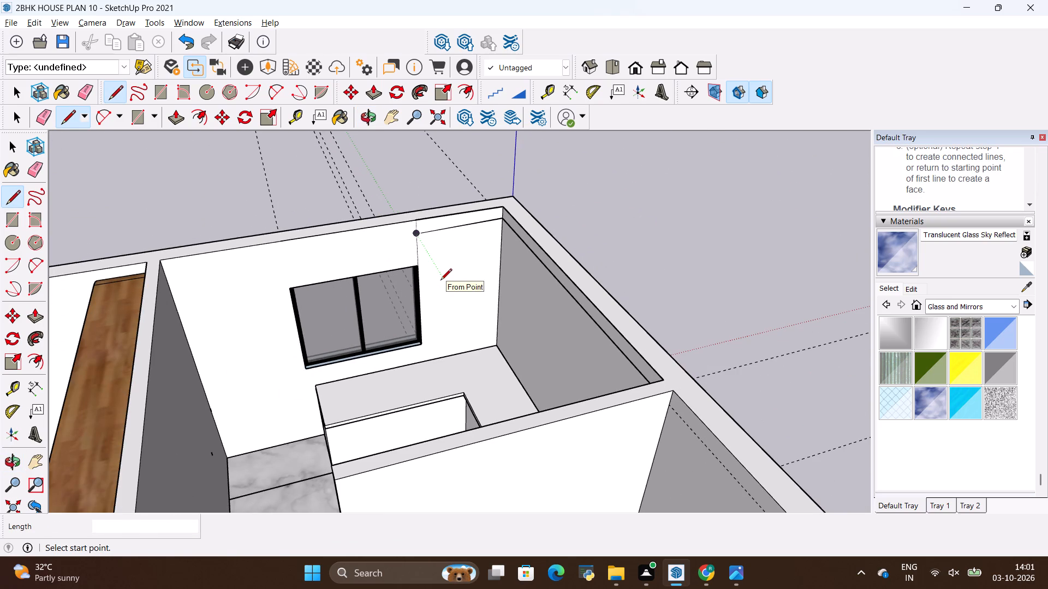
pyautogui.hotkey('alt', 'Tab')
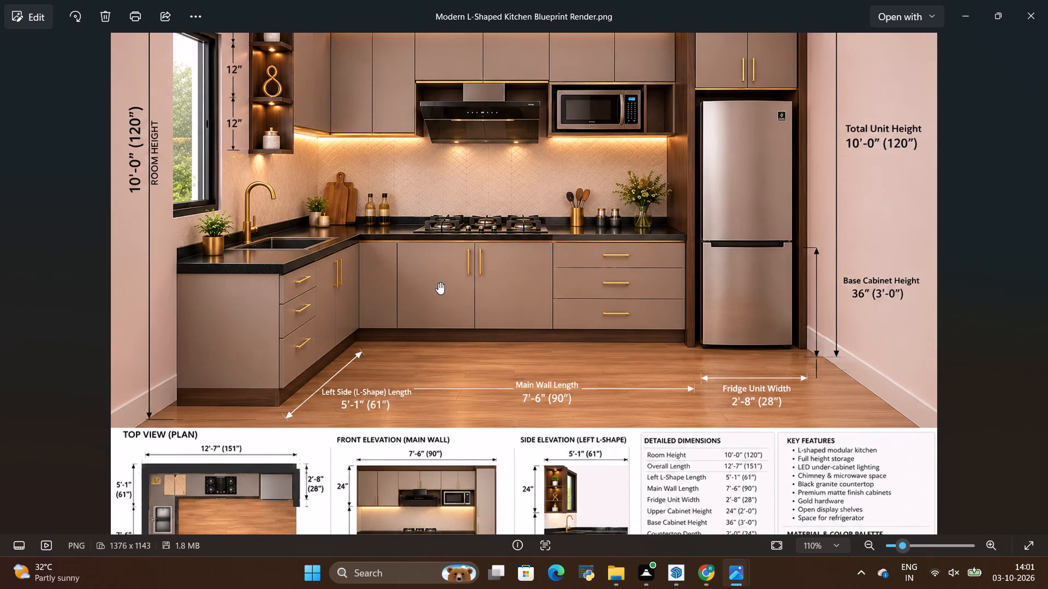
pyautogui.hotkey('alt', 'Tab')
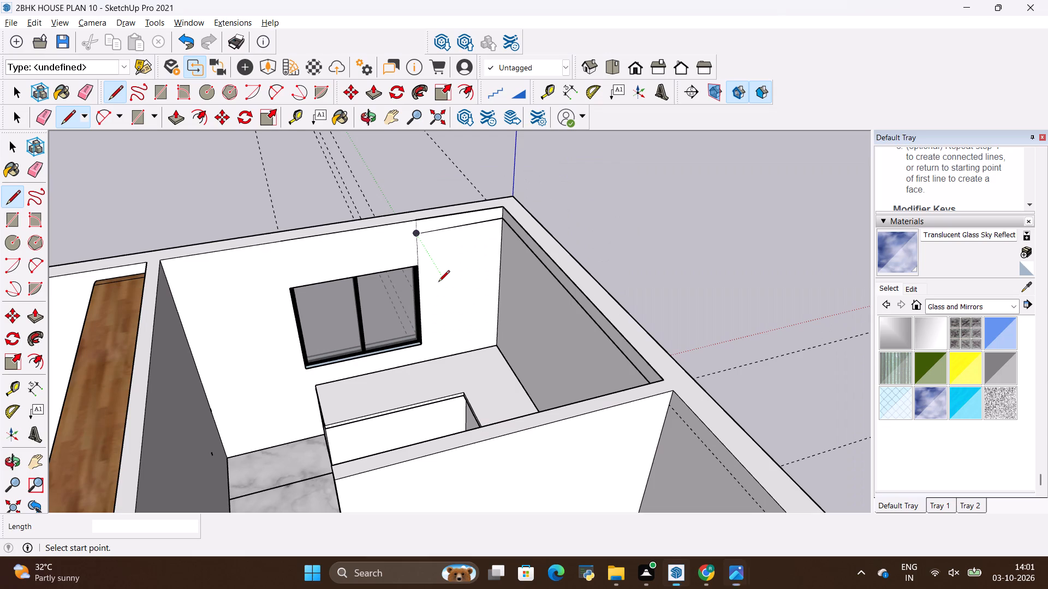
pyautogui.hotkey('alt', 'Tab')
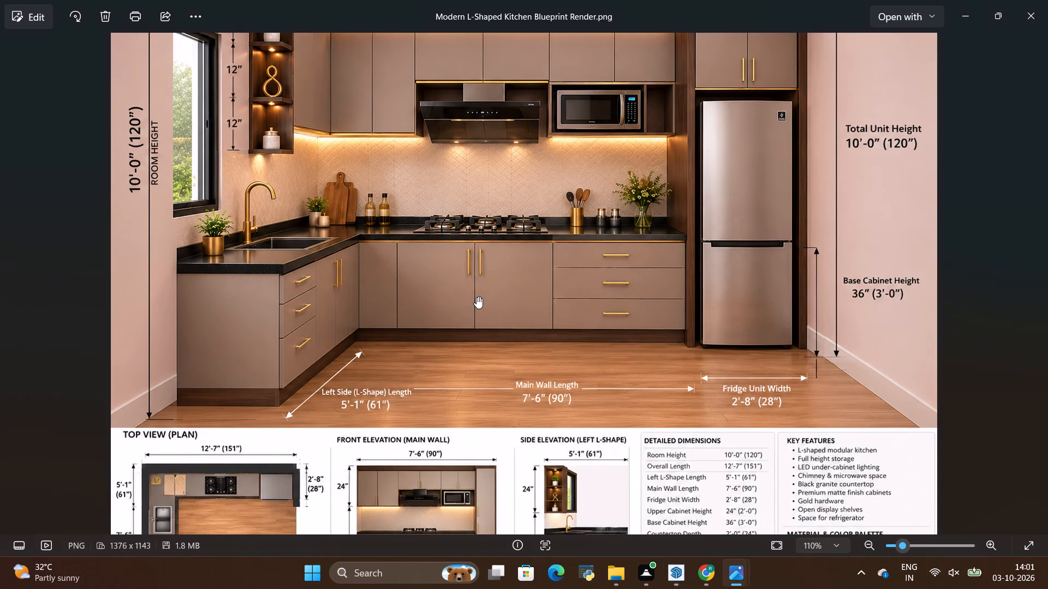
pyautogui.hotkey('alt', 'Tab')
pyautogui.hotkey('alt', 'Tab')
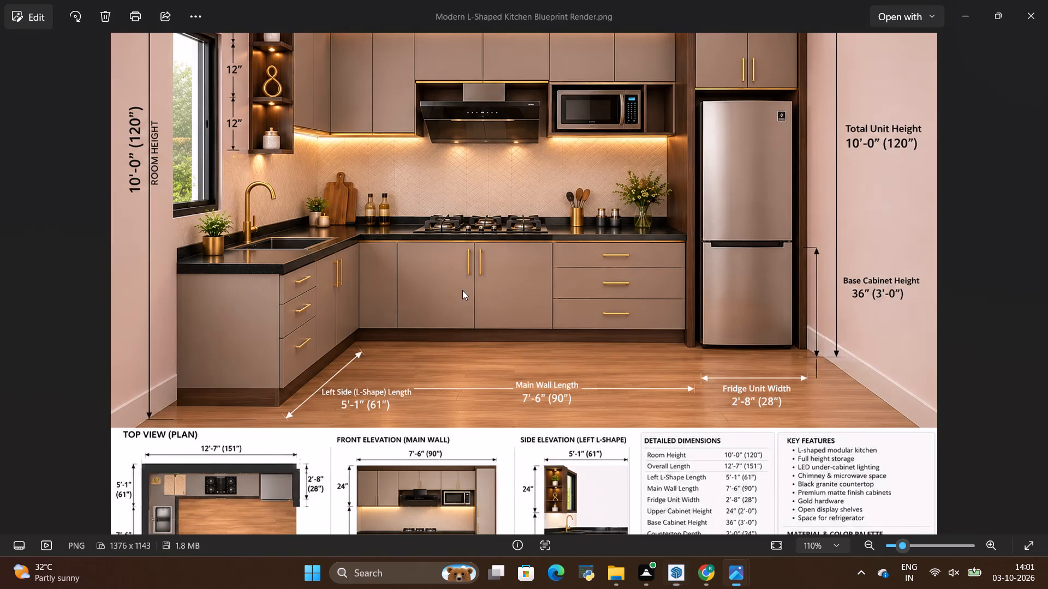
pyautogui.scroll(-6, 355, 268)
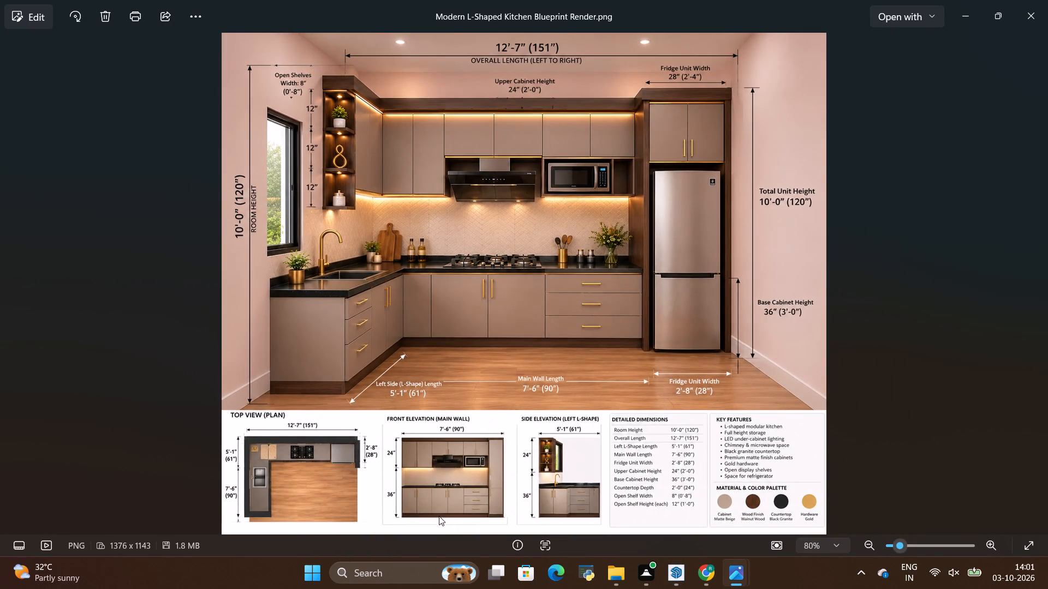
pyautogui.scroll(10, 437, 502)
pyautogui.scroll(6, 635, 417)
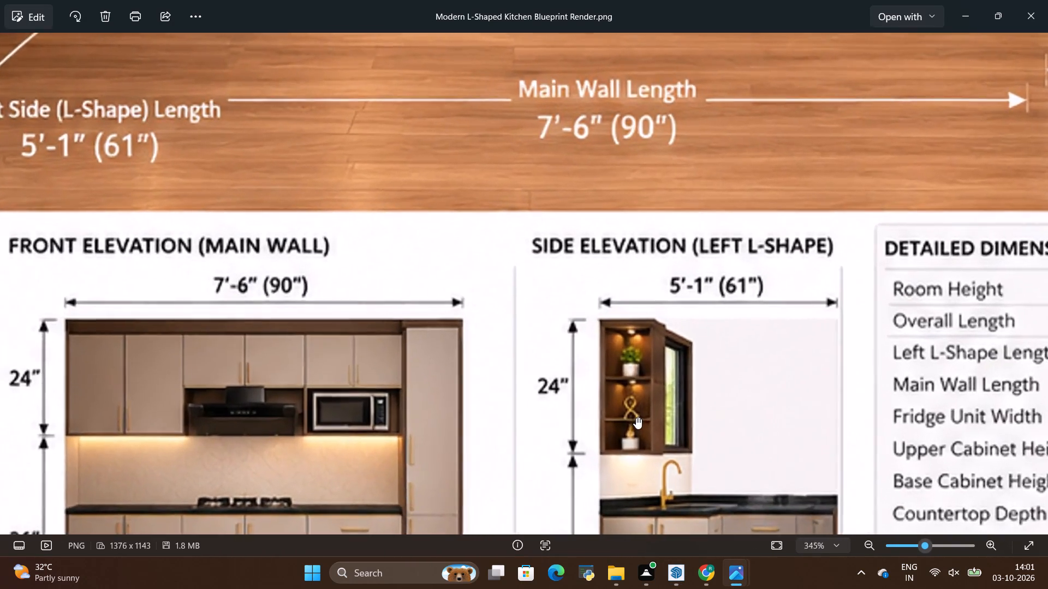
pyautogui.scroll(1, 636, 417)
pyautogui.hotkey('alt', 'Tab')
pyautogui.hotkey('alt', 'Tab')
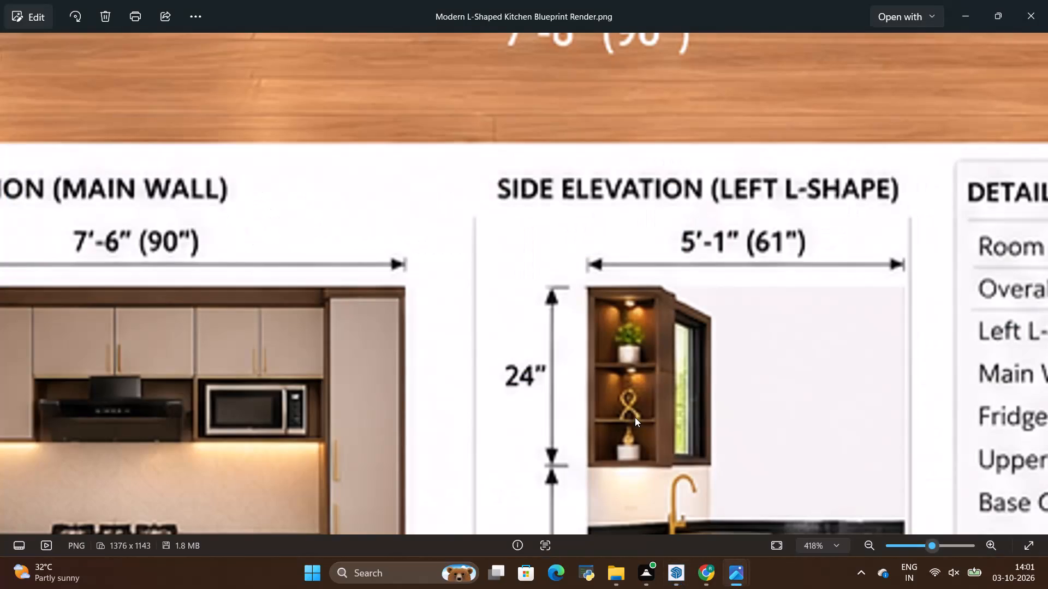
pyautogui.scroll(-9, 626, 380)
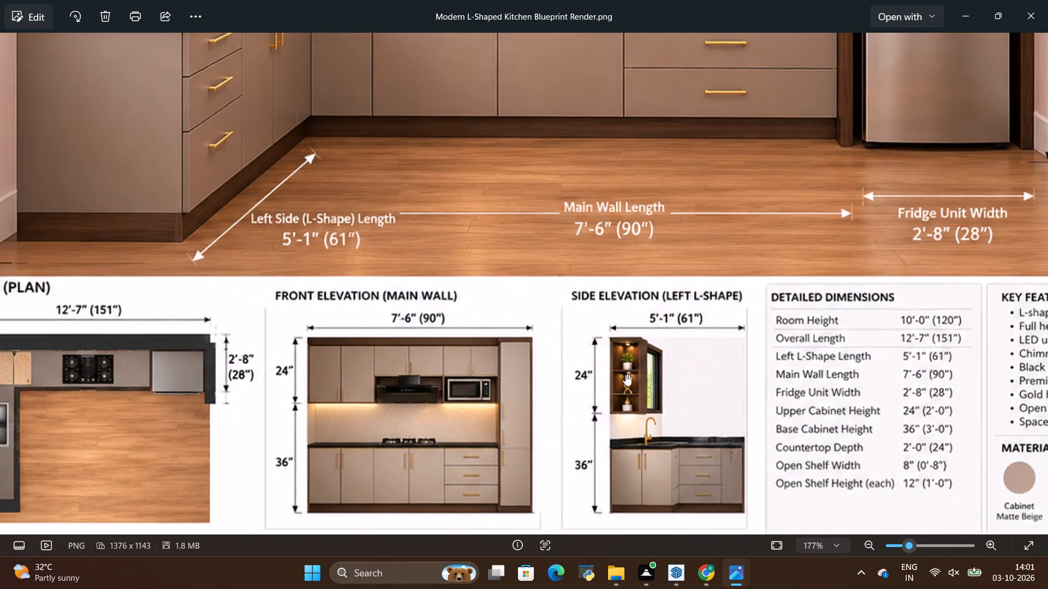
pyautogui.scroll(-9, 626, 374)
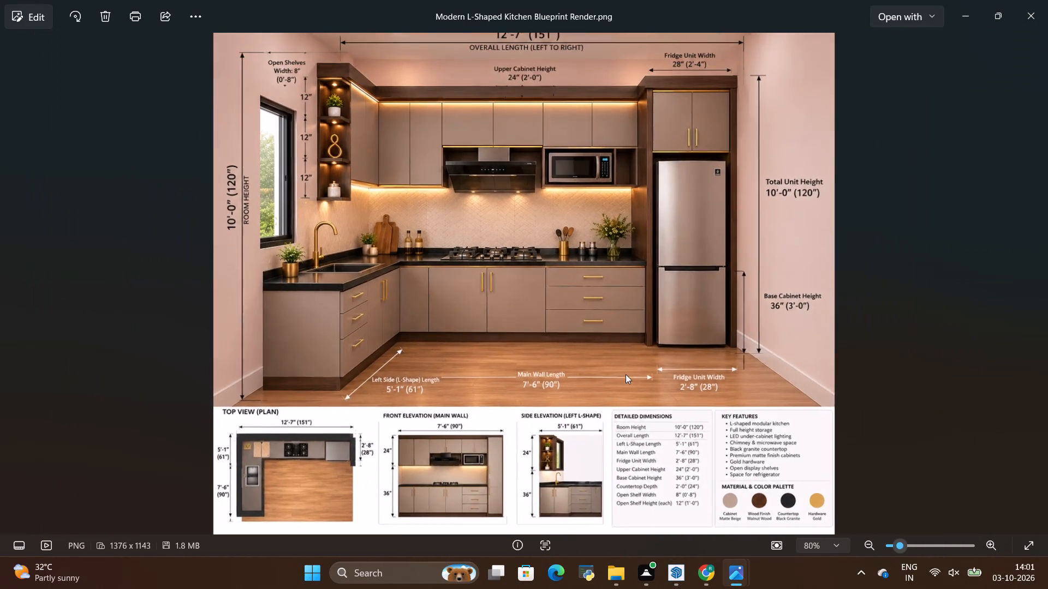
pyautogui.hotkey('alt', 'Tab')
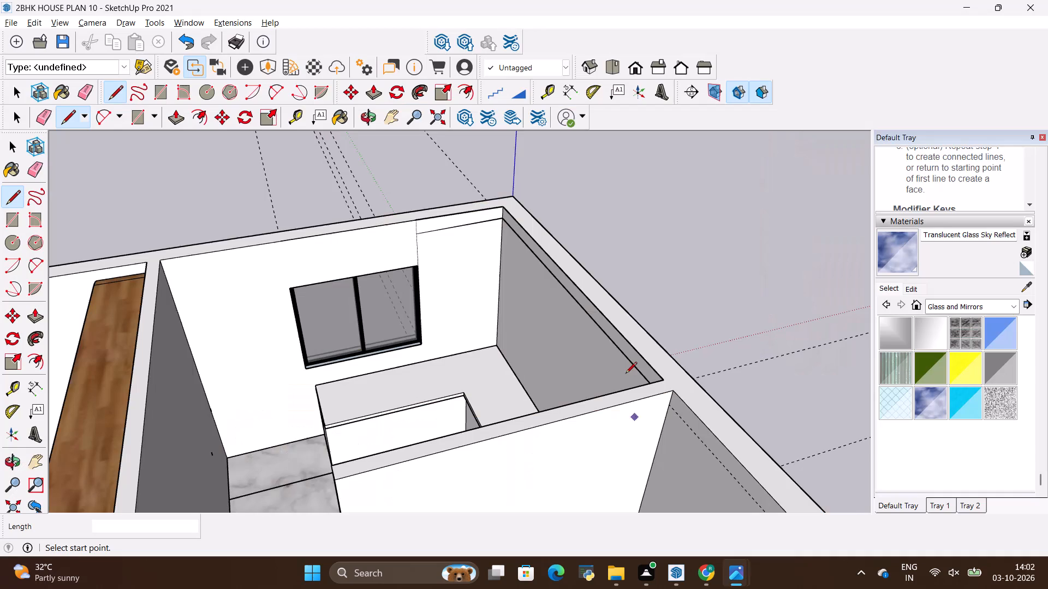
# Place a guide 2' below the horizontal line on the window wall for the upper cabinet height.
pyautogui.scroll(5, 463, 242)
pyautogui.press('space')
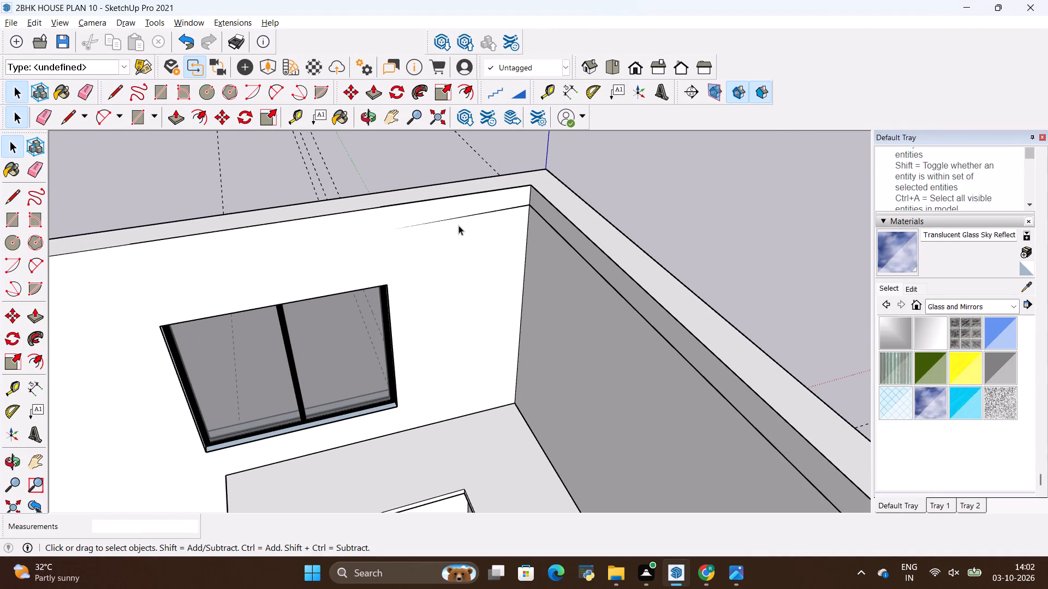
pyautogui.press('t')
pyautogui.click(457, 217)
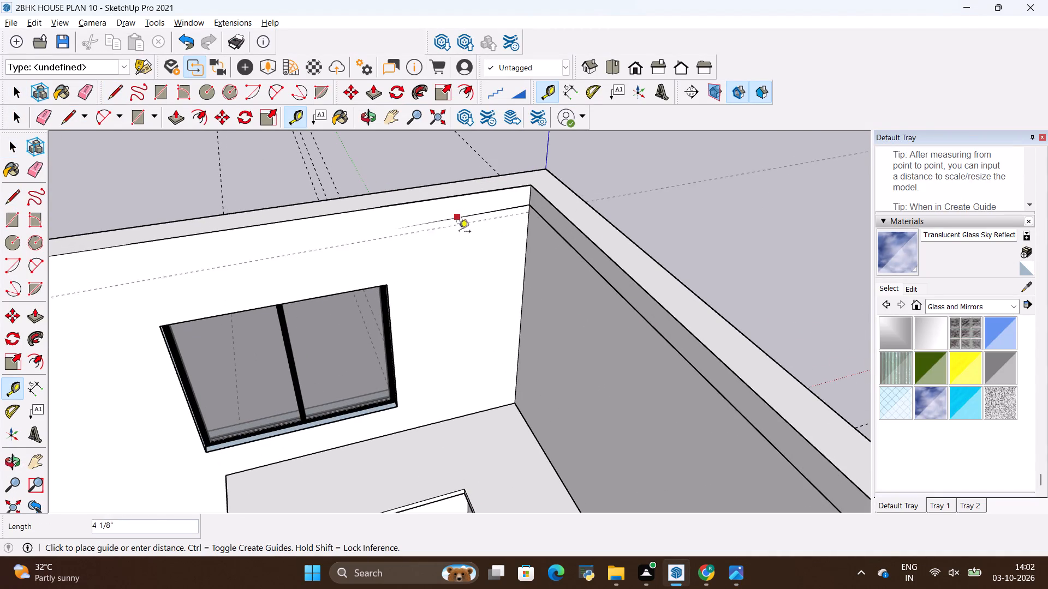
pyautogui.press('BackSpace')
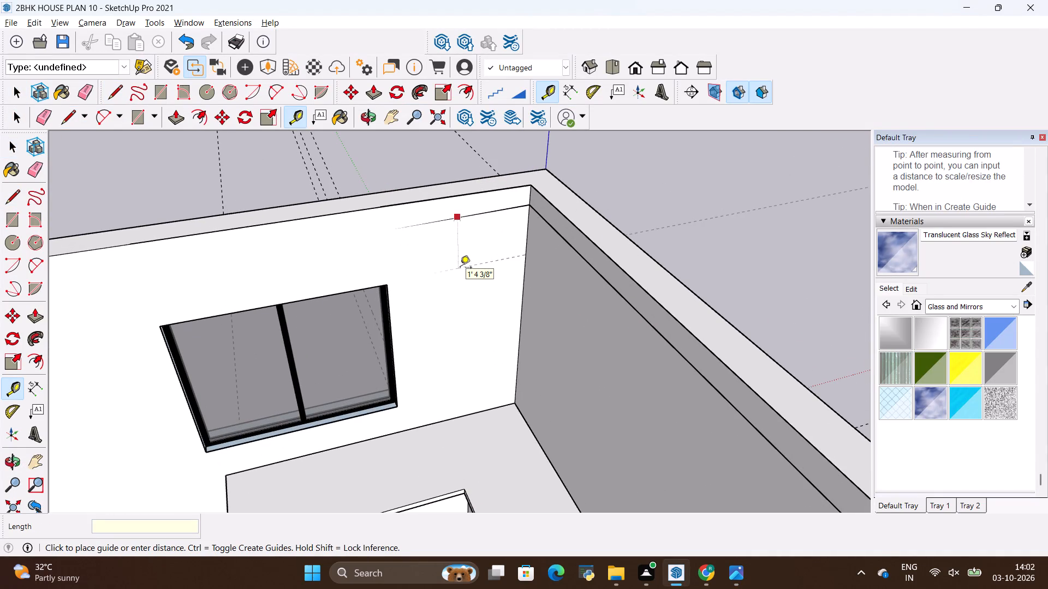
pyautogui.write("2'")
pyautogui.press('Return')
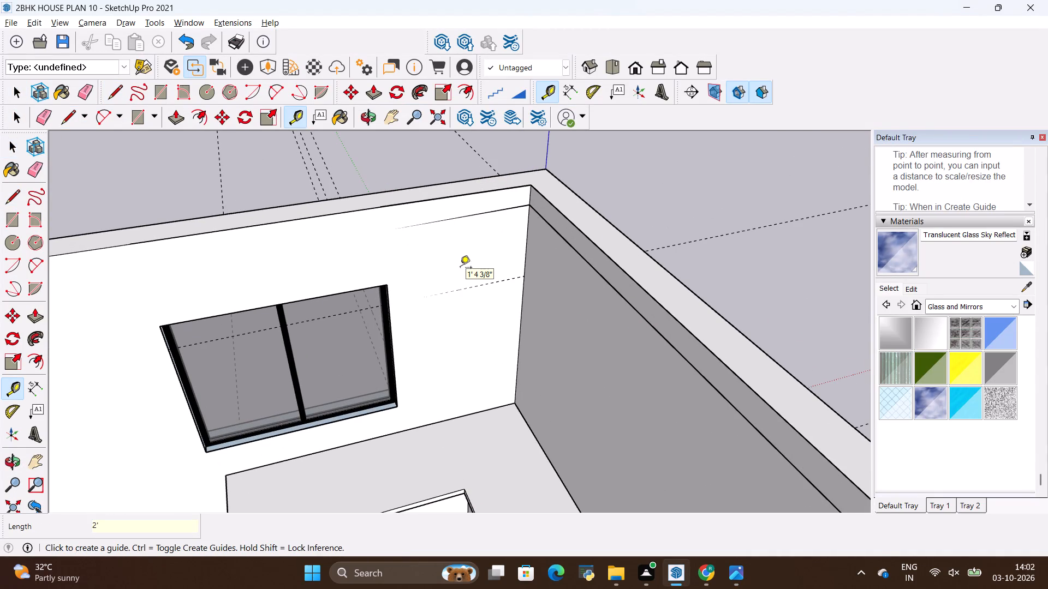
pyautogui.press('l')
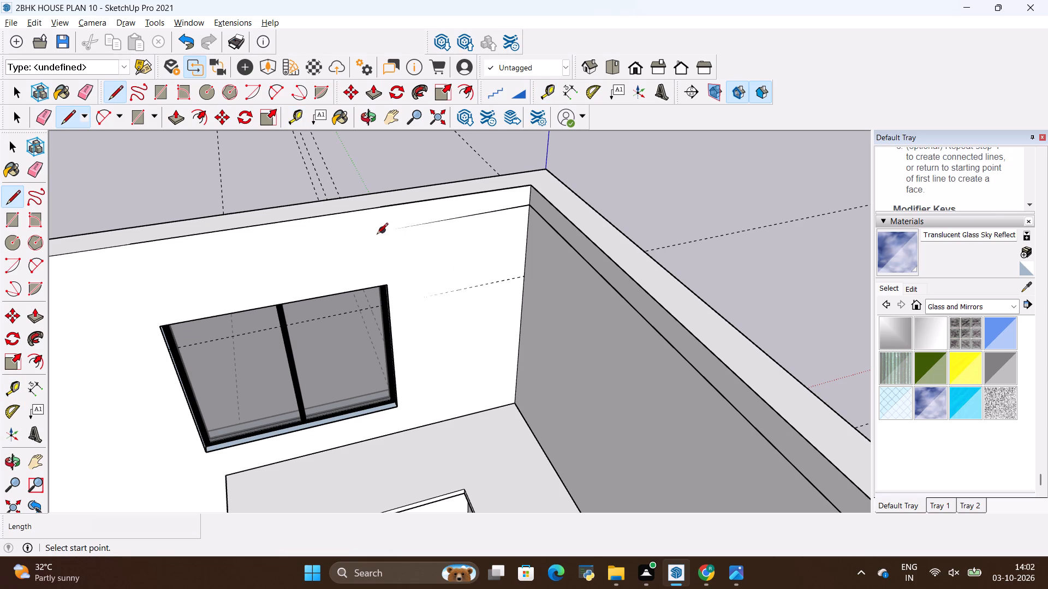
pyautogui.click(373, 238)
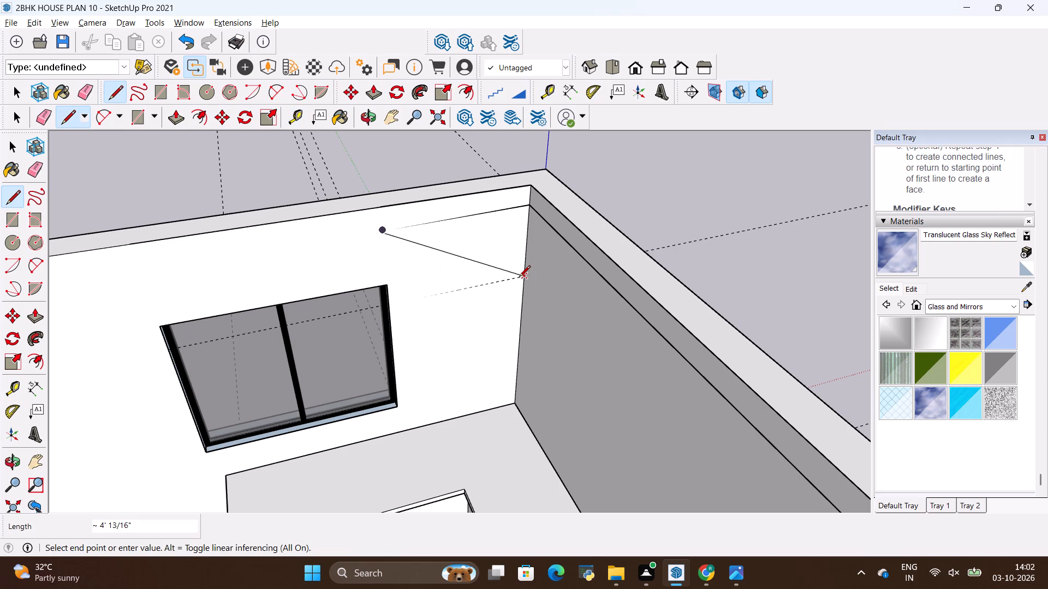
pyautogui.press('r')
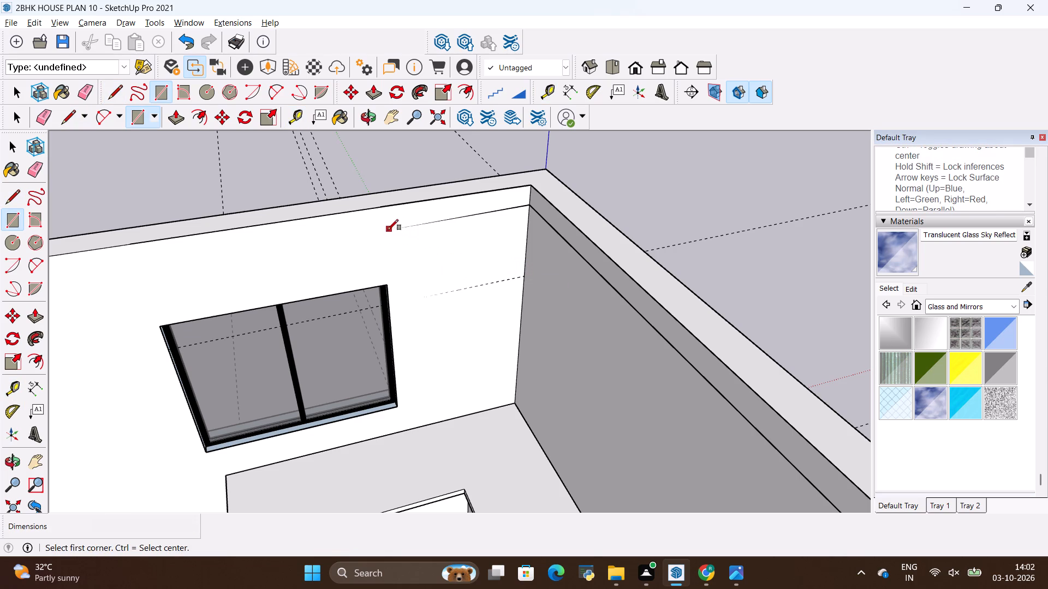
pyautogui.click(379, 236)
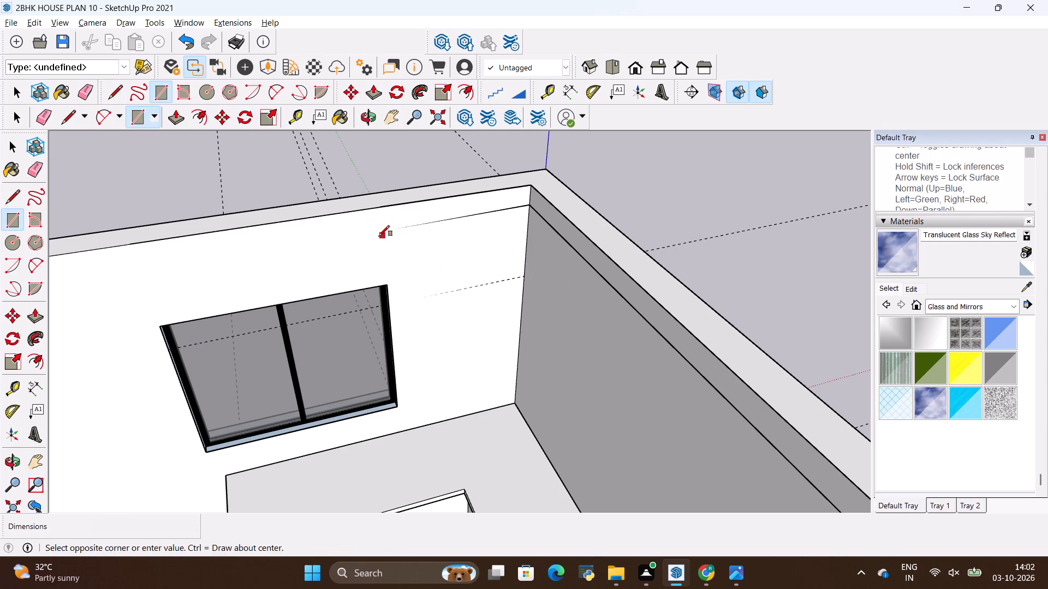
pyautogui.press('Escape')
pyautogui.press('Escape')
# Draw a 6" high rectangle along the window wall's top, from the vertical line above the window to the room corner.
pyautogui.scroll(3, 367, 224)
pyautogui.scroll(1, 465, 274)
pyautogui.moveTo(465, 274); pyautogui.dragTo(451, 255, button='middle')
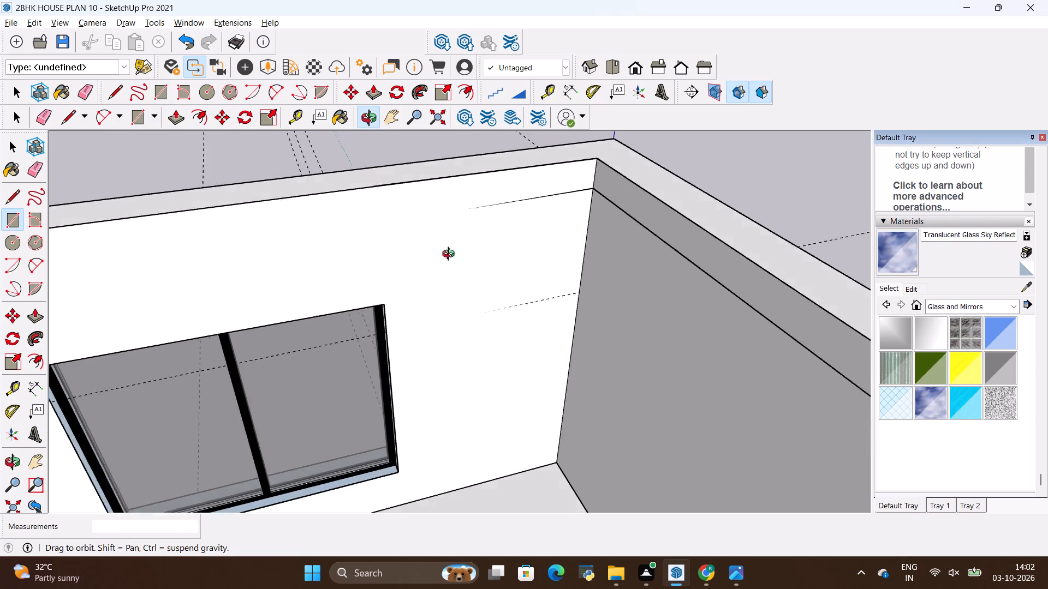
pyautogui.moveTo(451, 255); pyautogui.dragTo(585, 326, button='middle')
pyautogui.scroll(-6, 539, 281)
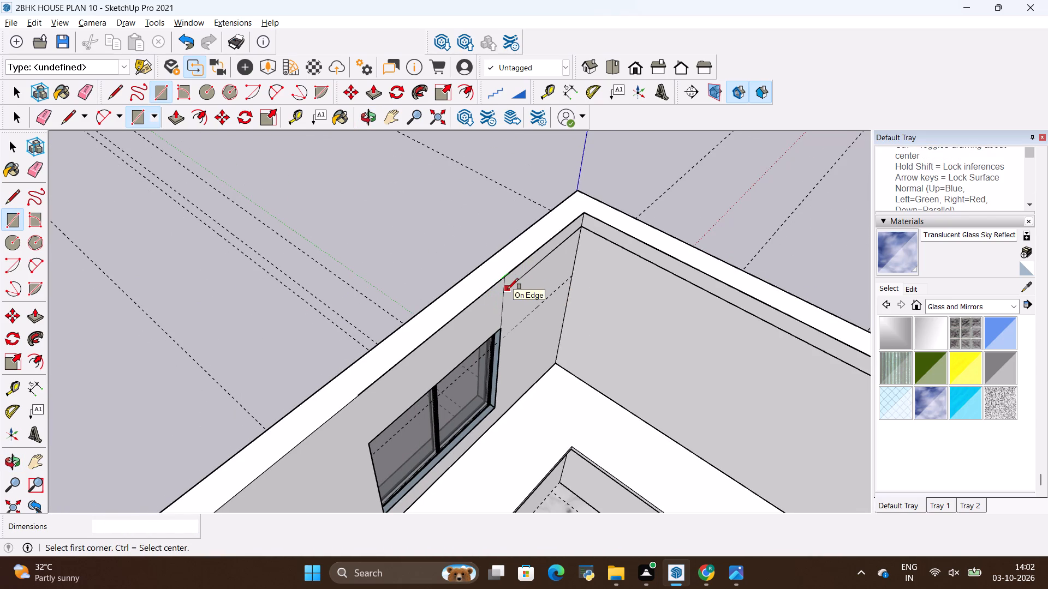
pyautogui.scroll(2, 501, 294)
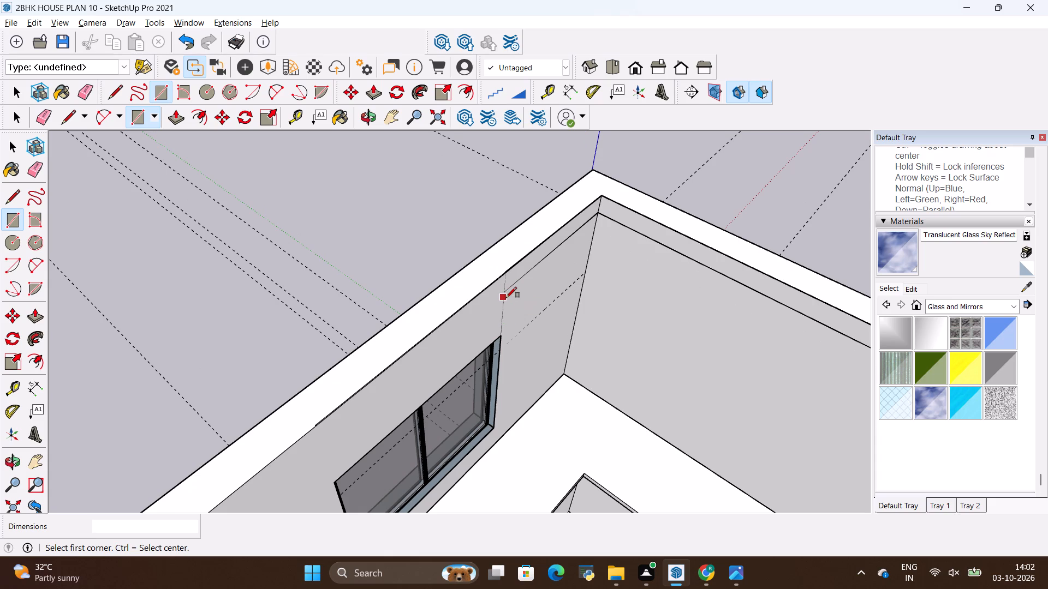
pyautogui.scroll(8, 505, 294)
pyautogui.scroll(-5, 505, 302)
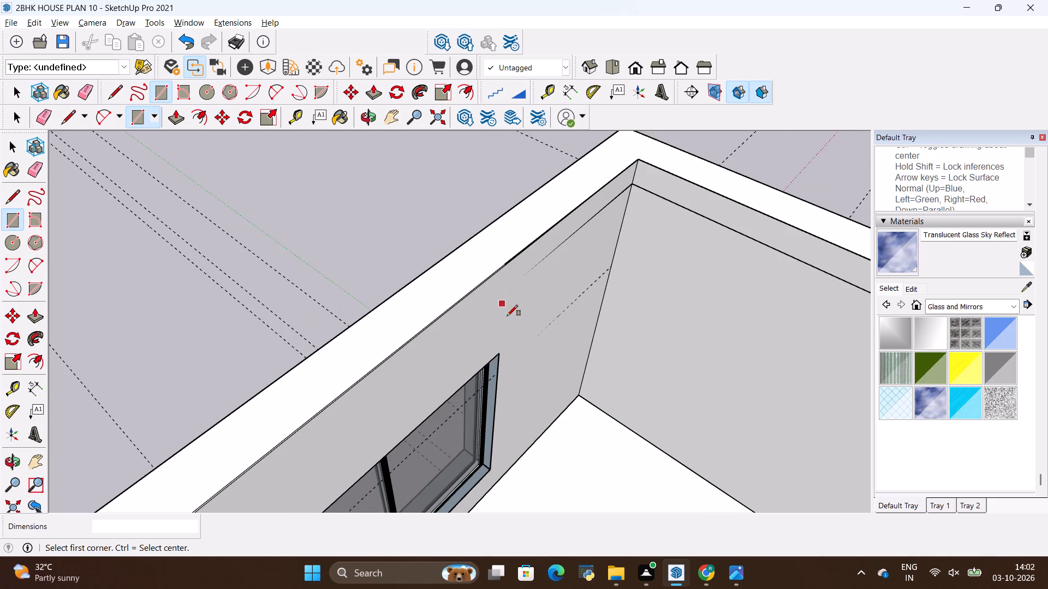
pyautogui.moveTo(516, 329); pyautogui.dragTo(414, 258, button='middle')
pyautogui.scroll(-6, 496, 299)
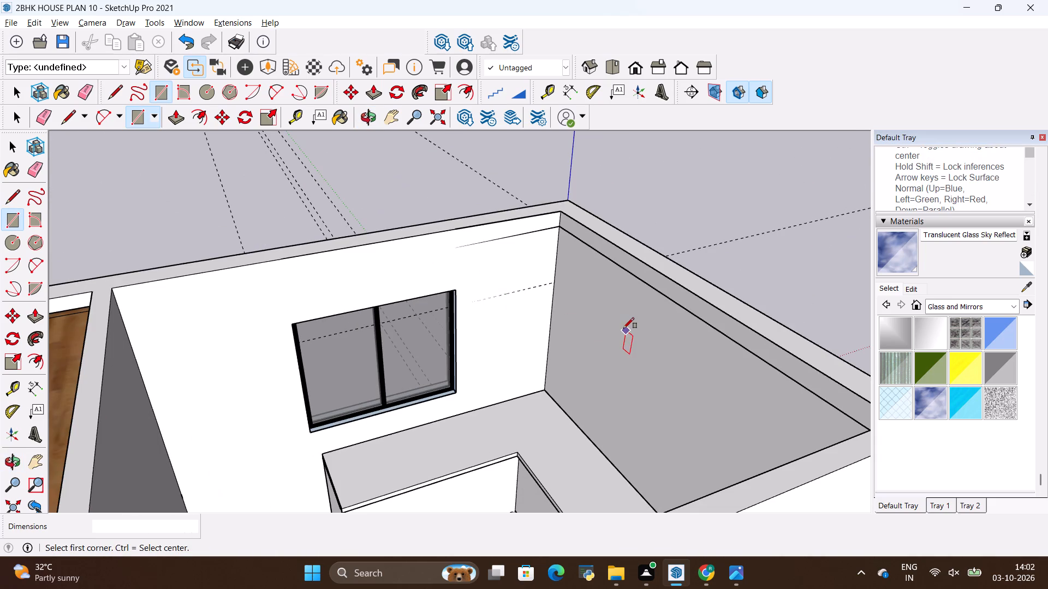
pyautogui.moveTo(617, 326); pyautogui.dragTo(454, 362, button='middle')
pyautogui.scroll(4, 430, 270)
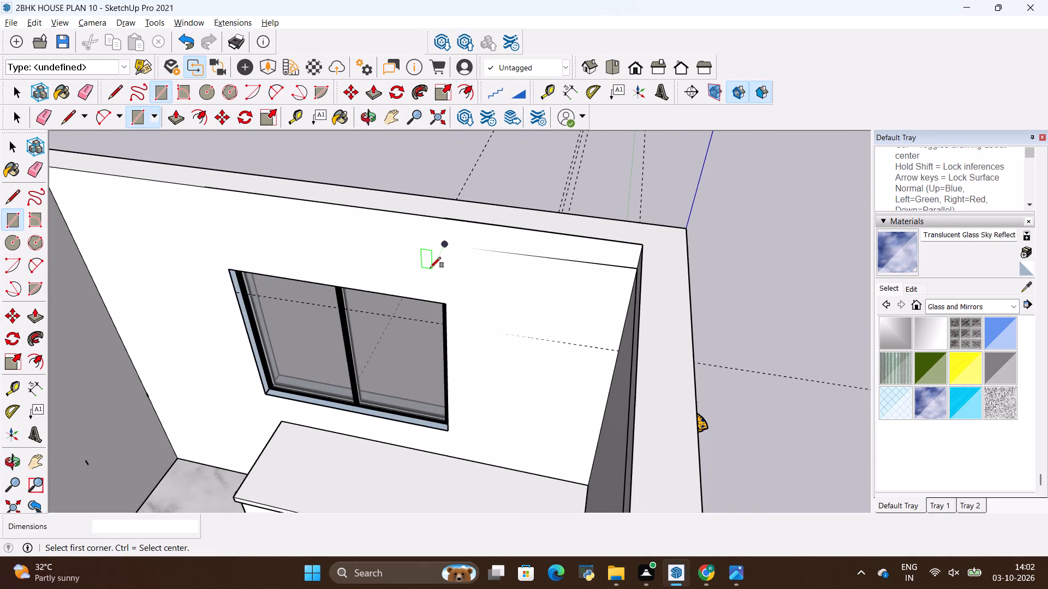
pyautogui.press('r')
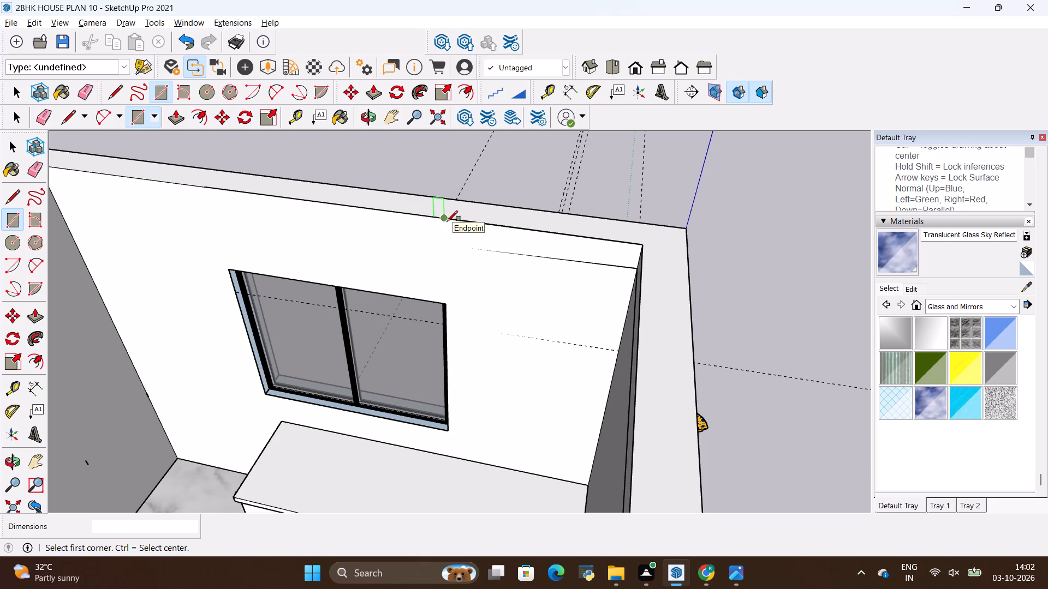
pyautogui.click(446, 221)
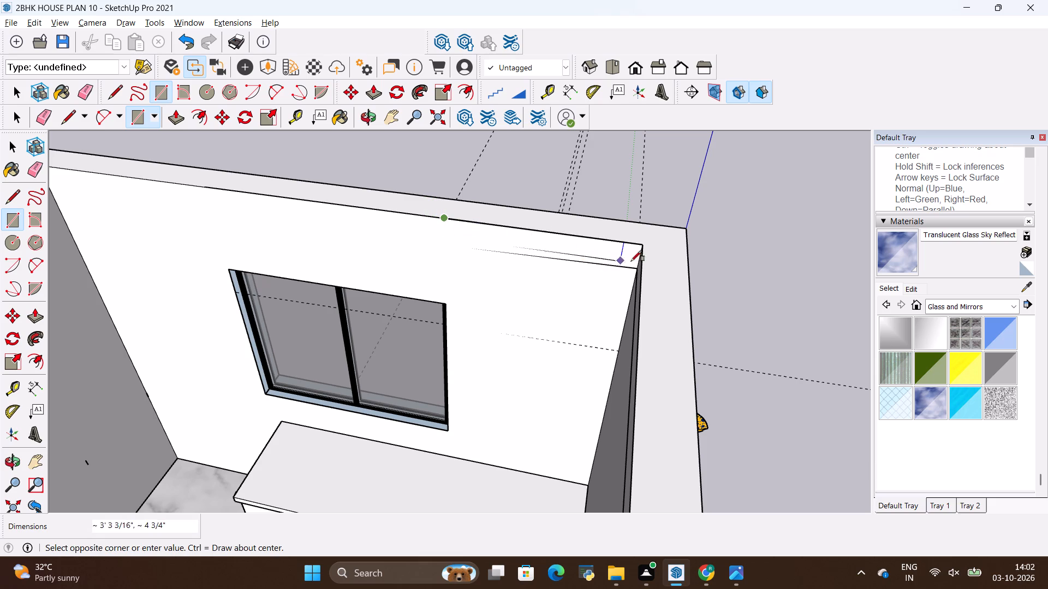
pyautogui.click(634, 268)
# Push/Pull the 6" rectangle on the window wall 2' out into the kitchen.
pyautogui.moveTo(496, 304); pyautogui.dragTo(583, 289, button='middle')
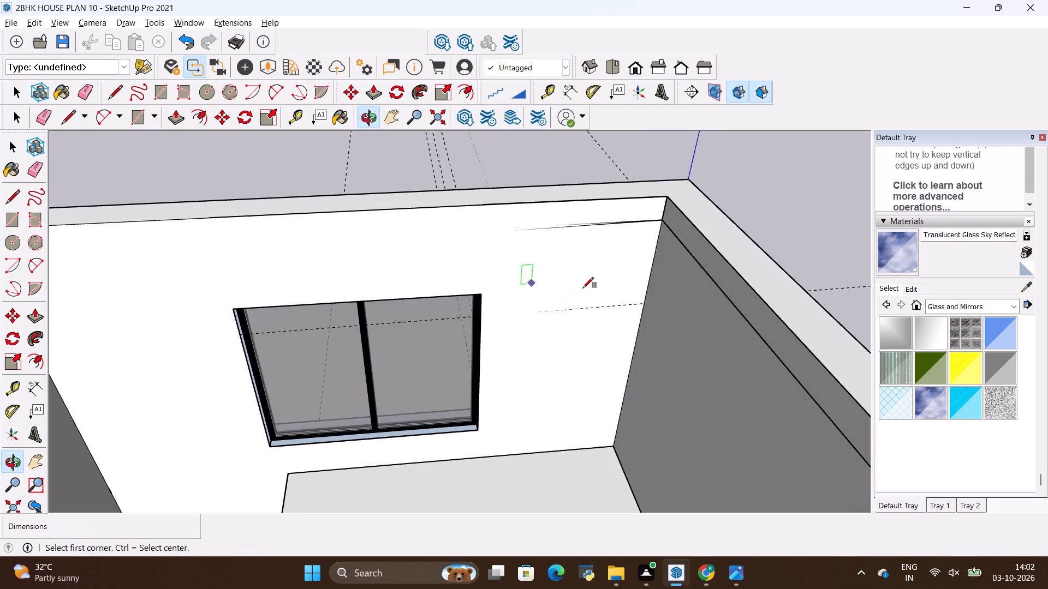
pyautogui.scroll(4, 492, 312)
pyautogui.scroll(-2, 493, 337)
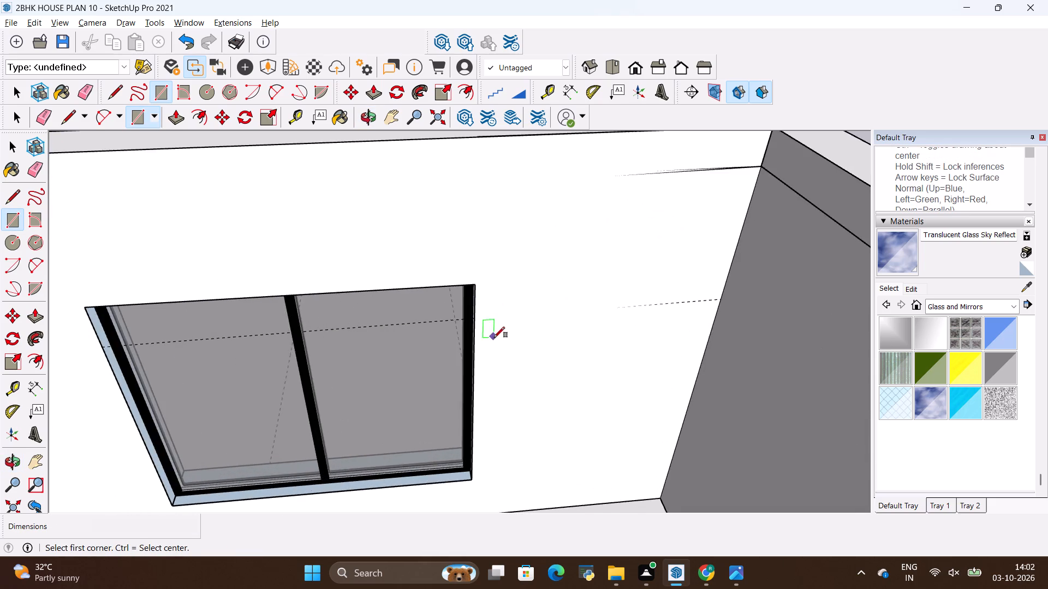
pyautogui.scroll(-4, 494, 338)
pyautogui.scroll(-1, 398, 310)
pyautogui.moveTo(397, 310); pyautogui.dragTo(579, 332, button='middle')
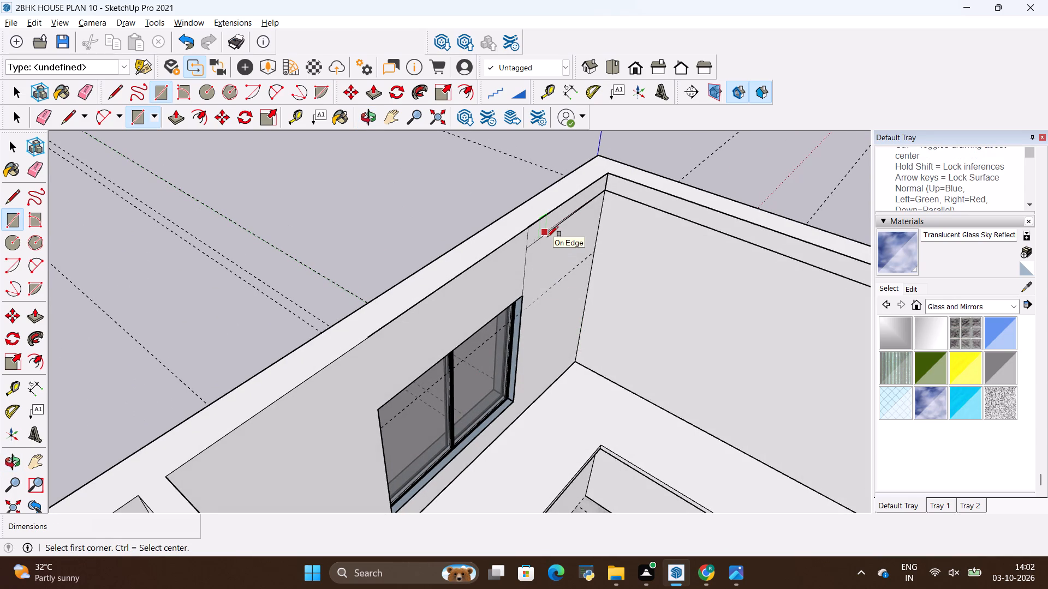
pyautogui.press('p')
pyautogui.click(552, 219)
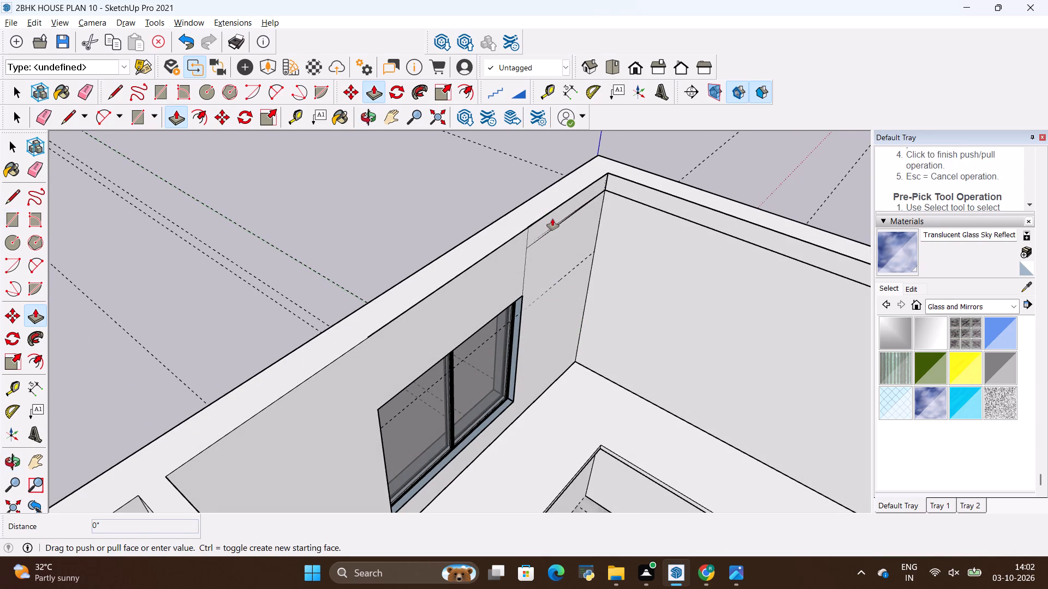
pyautogui.press('BackSpace')
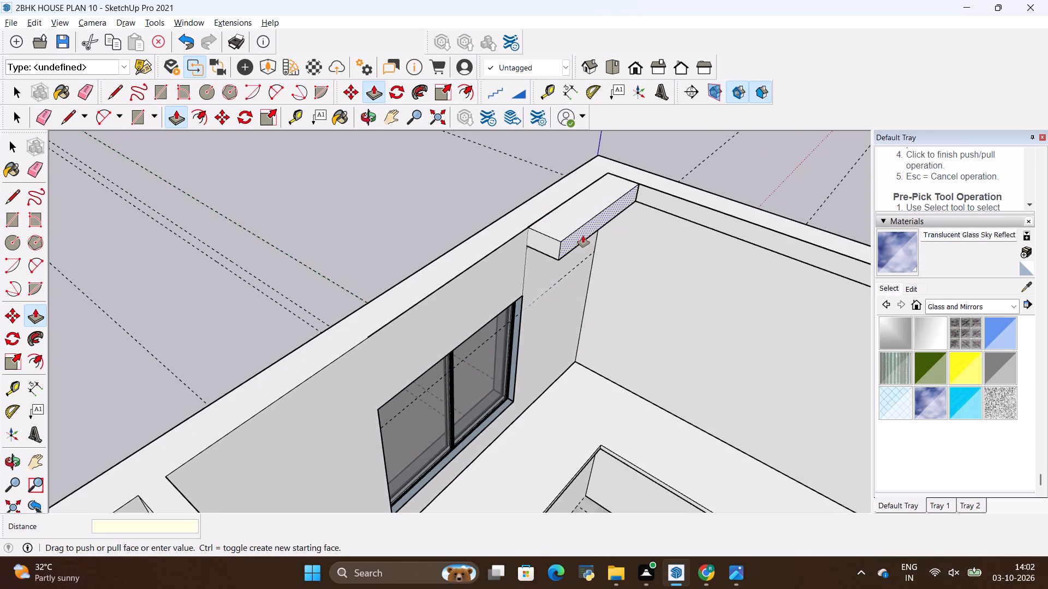
pyautogui.write("2'")
pyautogui.press('Return')
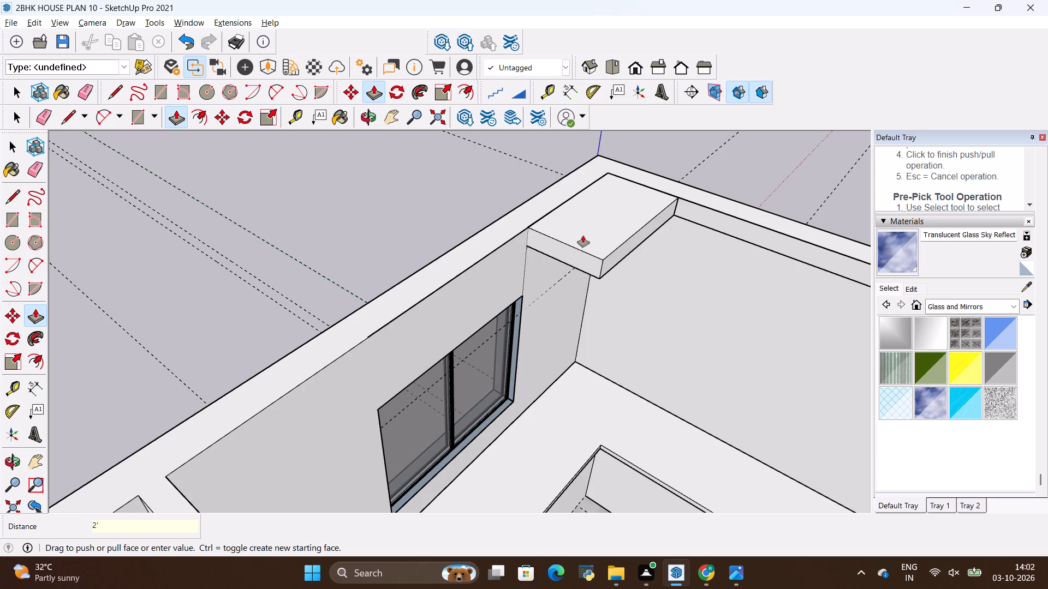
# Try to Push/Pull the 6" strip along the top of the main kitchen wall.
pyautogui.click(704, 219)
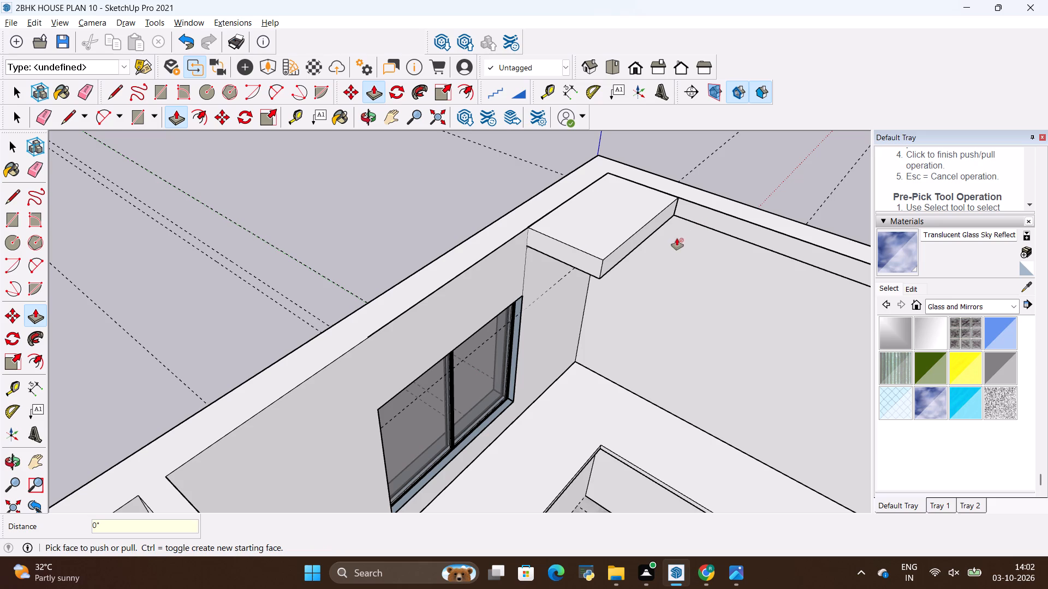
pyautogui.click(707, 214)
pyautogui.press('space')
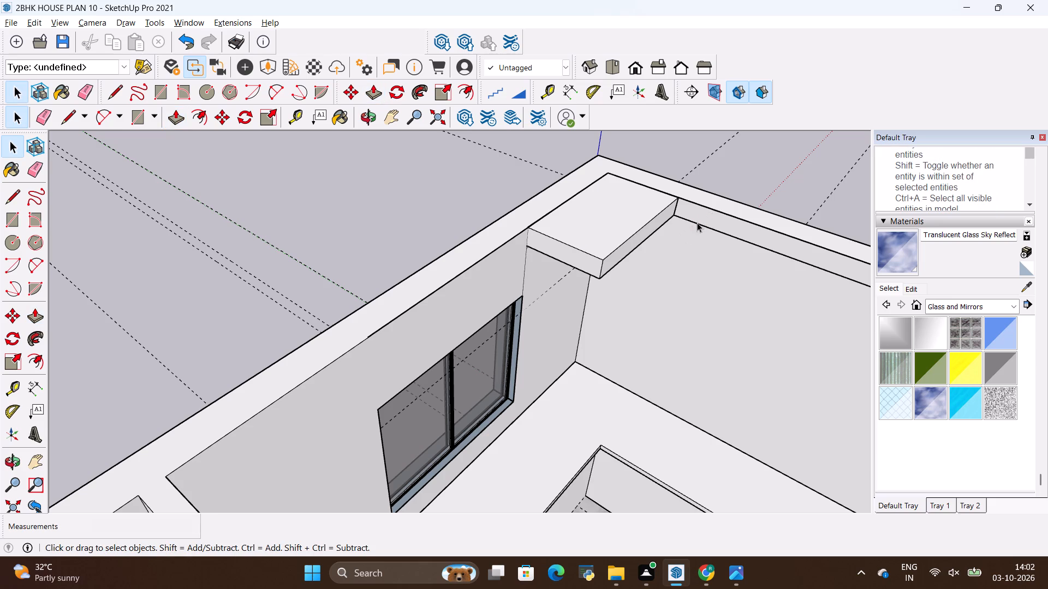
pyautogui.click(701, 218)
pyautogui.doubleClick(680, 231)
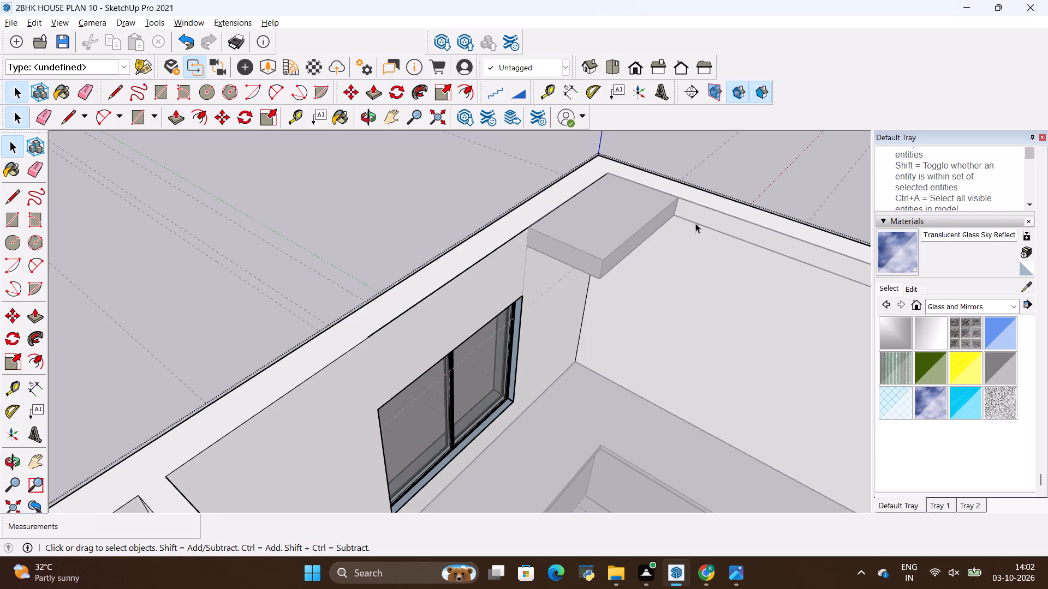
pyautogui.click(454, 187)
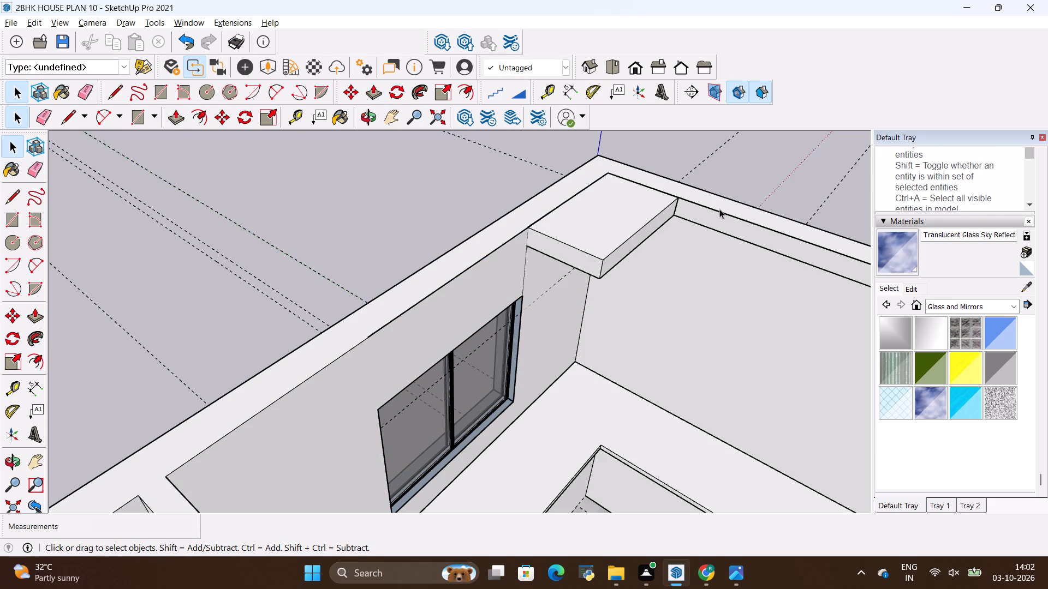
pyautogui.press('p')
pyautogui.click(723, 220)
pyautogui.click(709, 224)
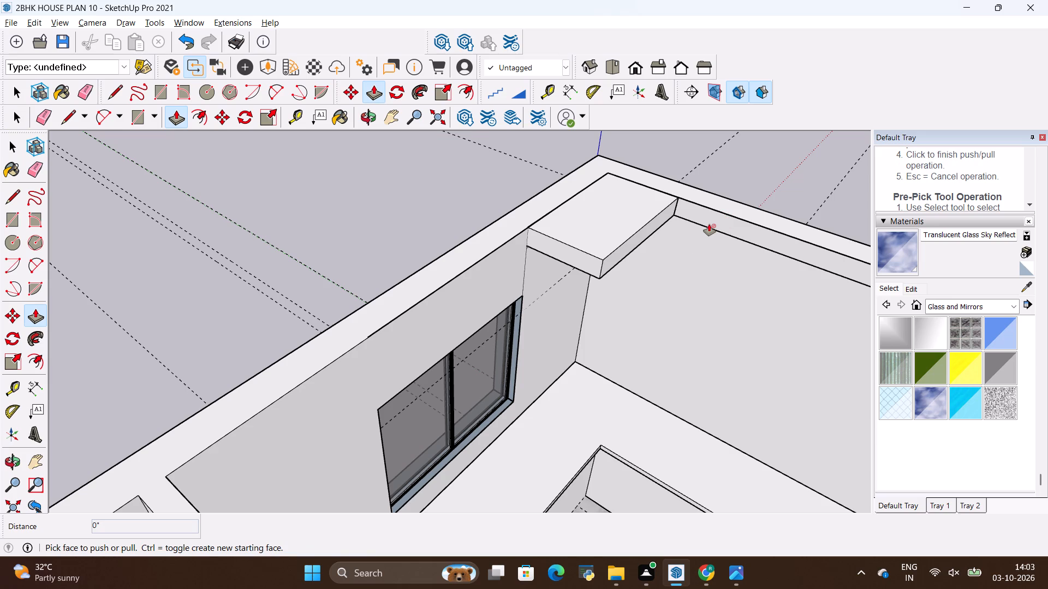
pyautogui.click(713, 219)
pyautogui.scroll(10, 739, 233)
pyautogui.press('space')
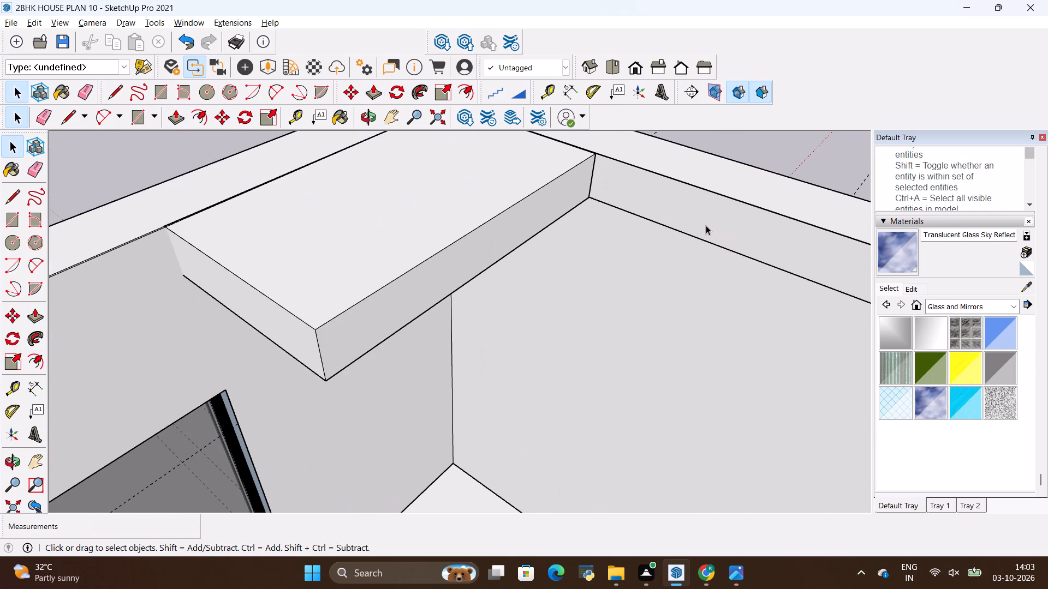
# Open the wall group and draw an 8' 10" by 6" rectangle along the main wall's top, from the window-wall block to the far corner.
pyautogui.doubleClick(706, 225)
pyautogui.click(706, 225)
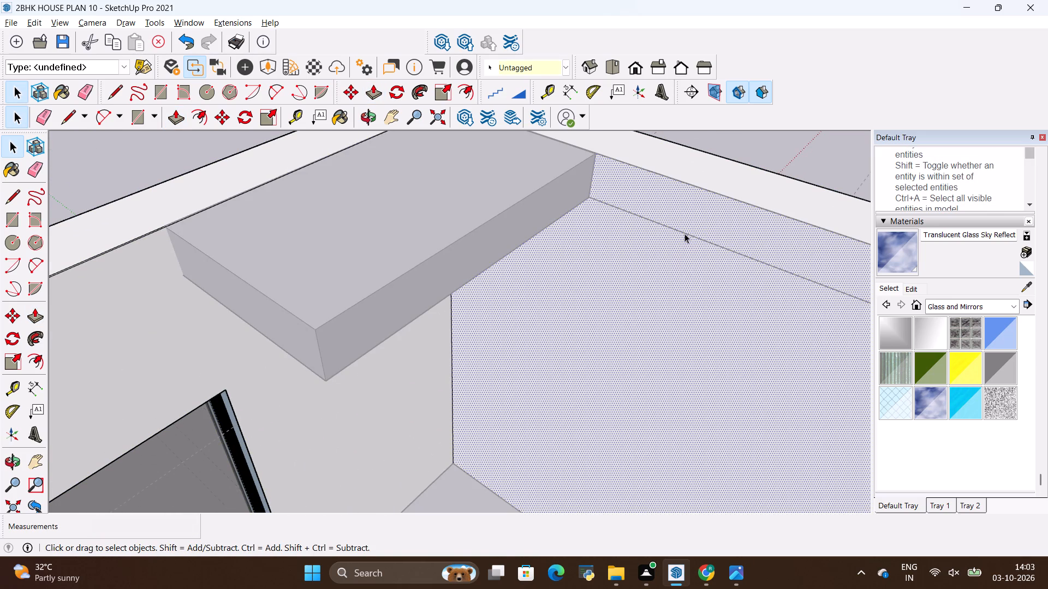
pyautogui.click(672, 257)
pyautogui.click(697, 223)
pyautogui.press('r')
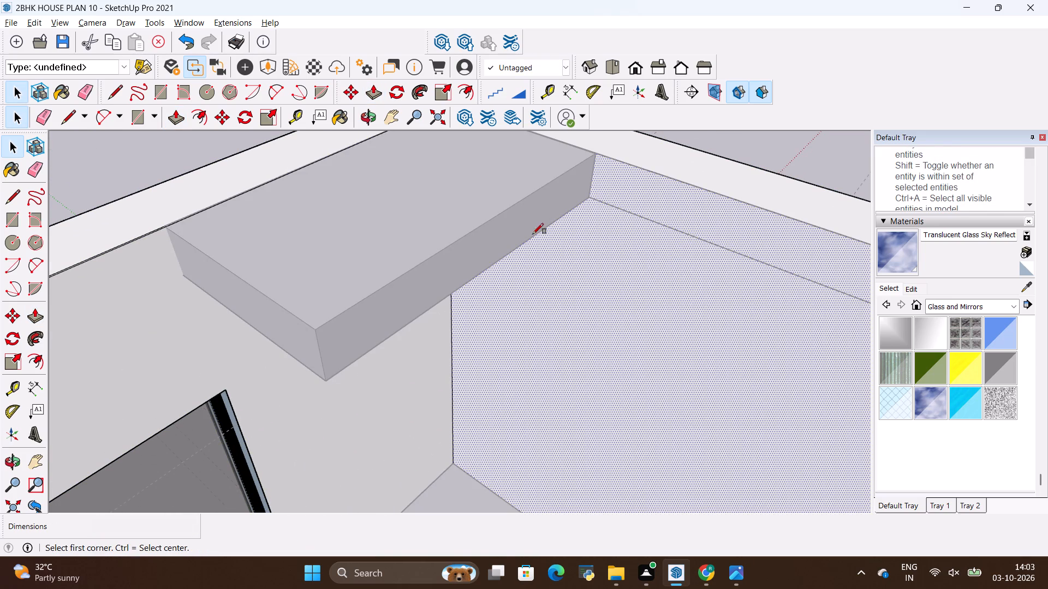
pyautogui.click(586, 199)
pyautogui.scroll(-4, 276, 283)
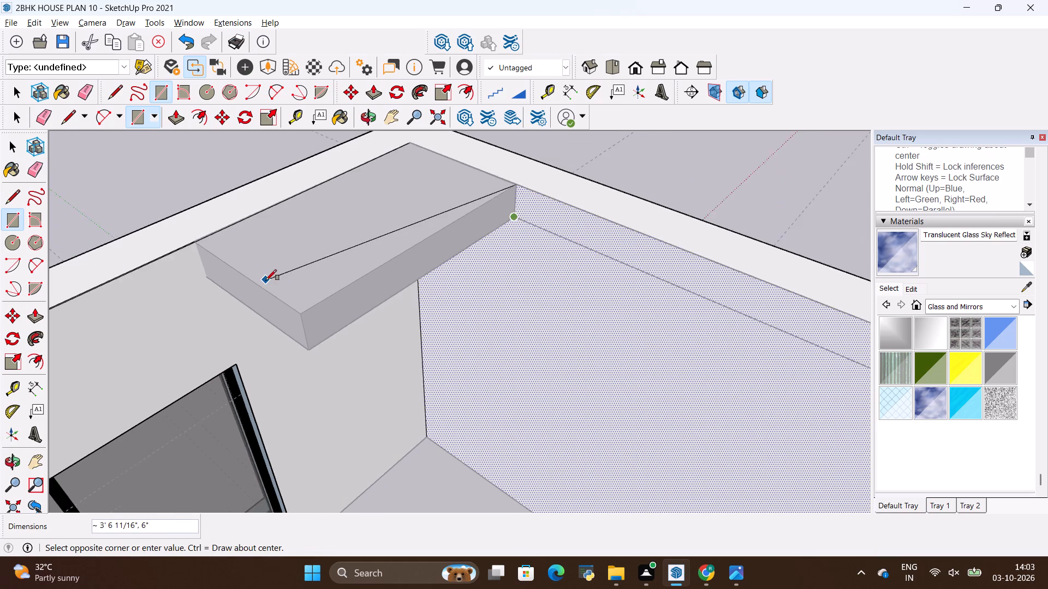
pyautogui.scroll(-10, 266, 280)
pyautogui.moveTo(366, 328); pyautogui.dragTo(503, 350, button='middle')
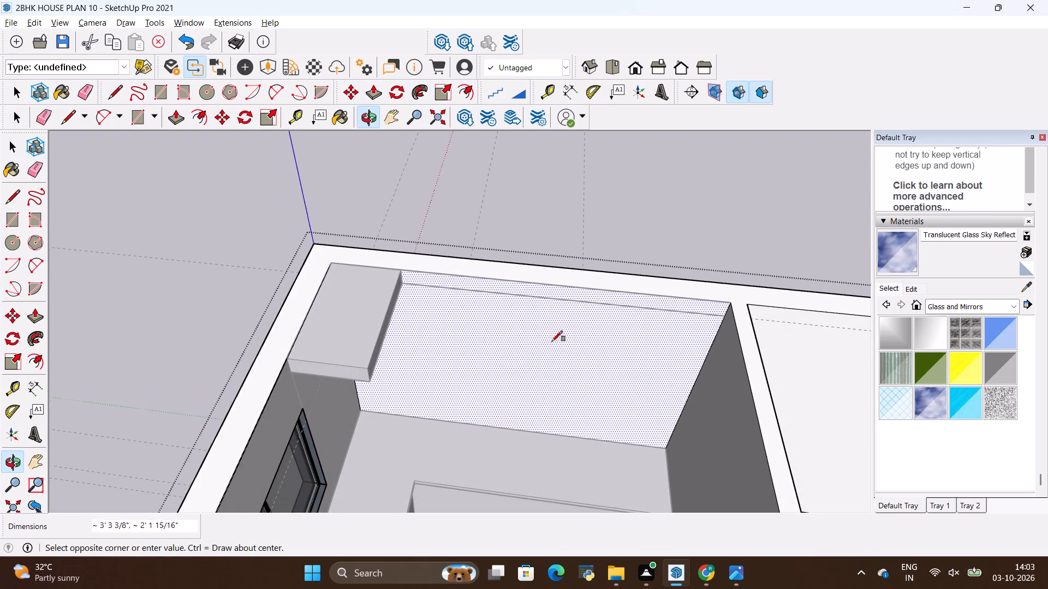
pyautogui.click(735, 302)
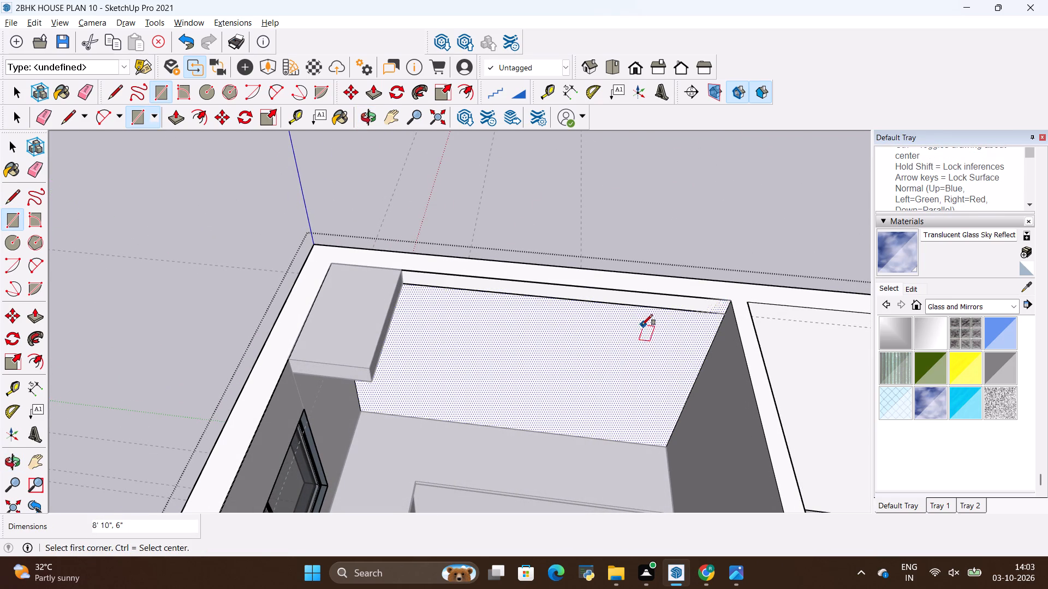
# Push/Pull the main wall's 6" rectangle out about 3' 7", flush with the end of the window-wall block.
pyautogui.press('p')
pyautogui.click(638, 299)
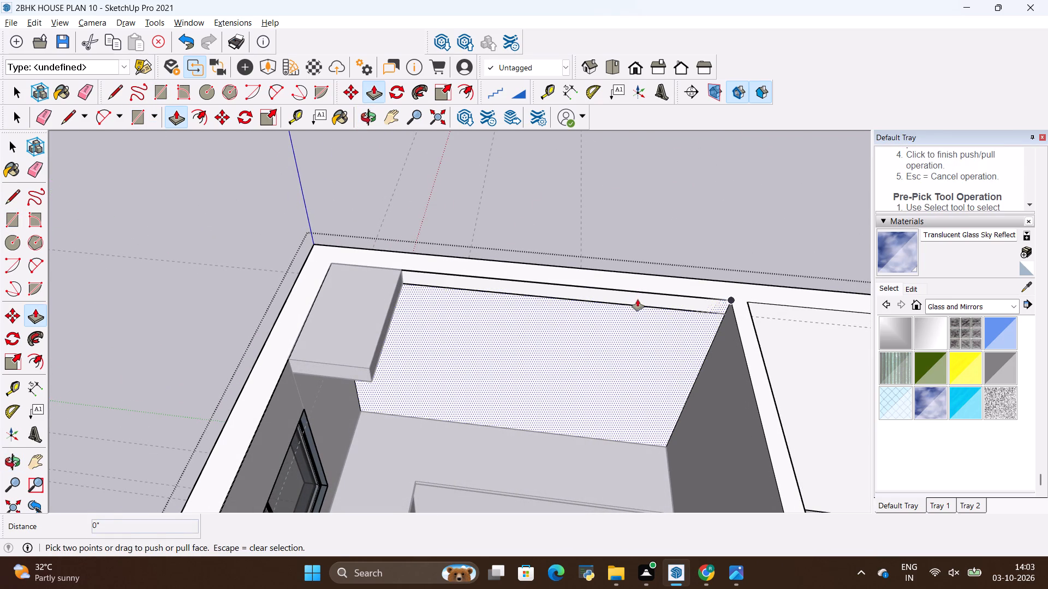
pyautogui.press('Escape')
pyautogui.moveTo(545, 416); pyautogui.dragTo(542, 410, button='middle')
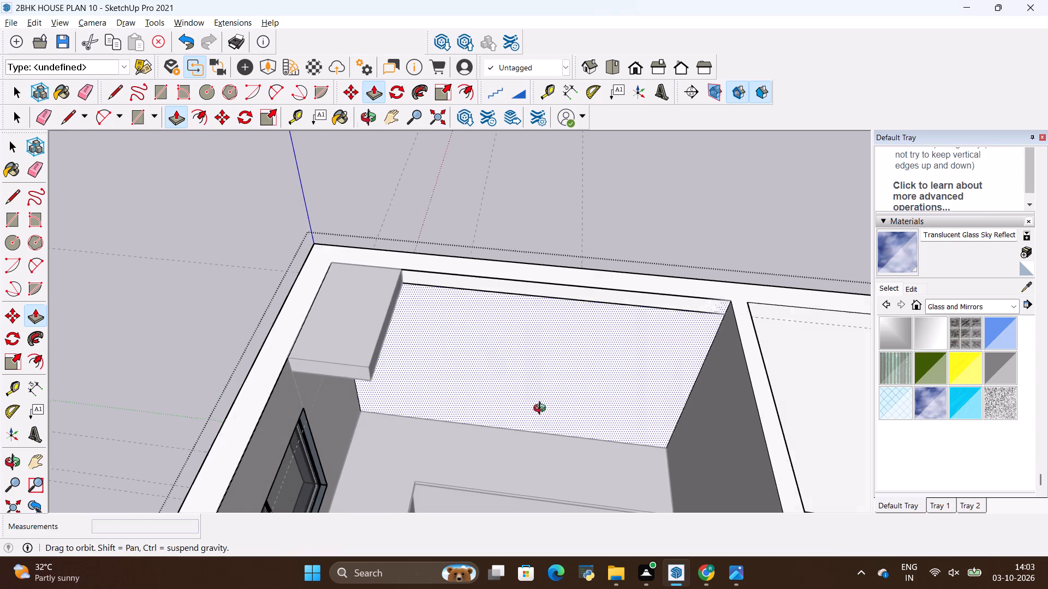
pyautogui.moveTo(542, 410); pyautogui.dragTo(498, 330, button='middle')
pyautogui.scroll(3, 551, 283)
pyautogui.click(557, 251)
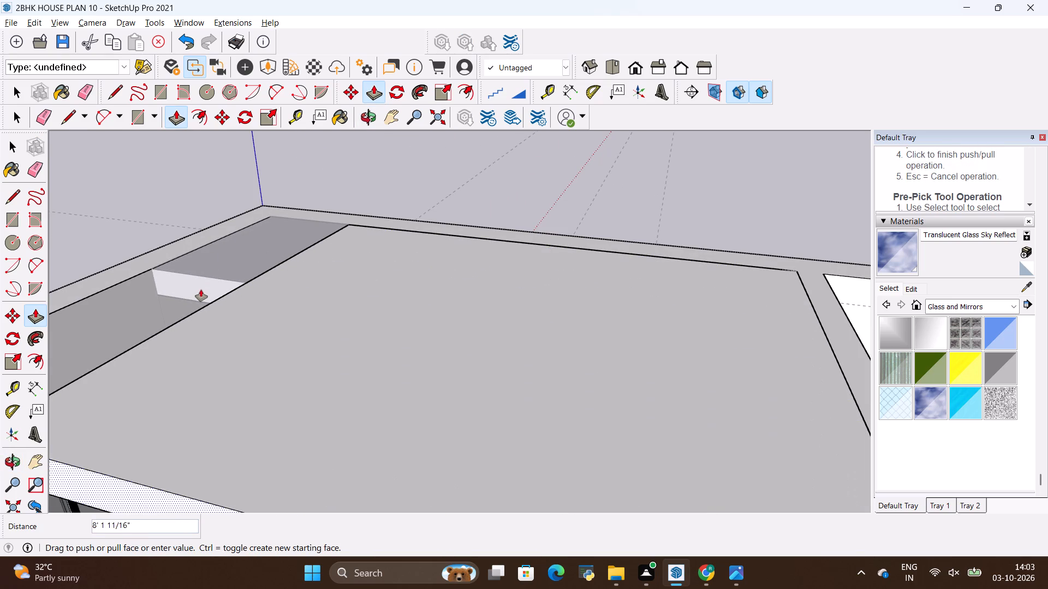
pyautogui.click(208, 281)
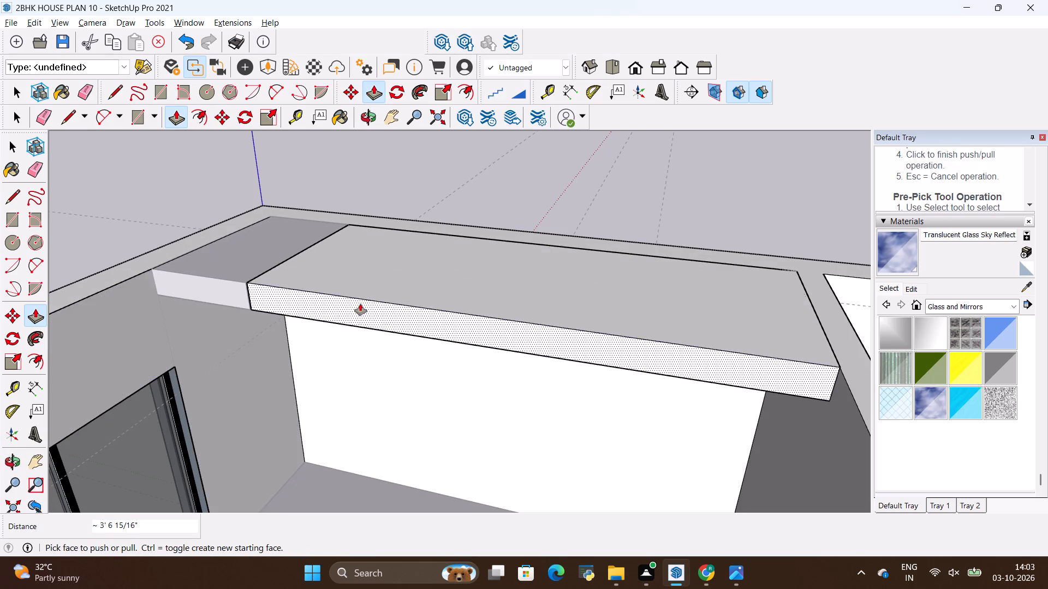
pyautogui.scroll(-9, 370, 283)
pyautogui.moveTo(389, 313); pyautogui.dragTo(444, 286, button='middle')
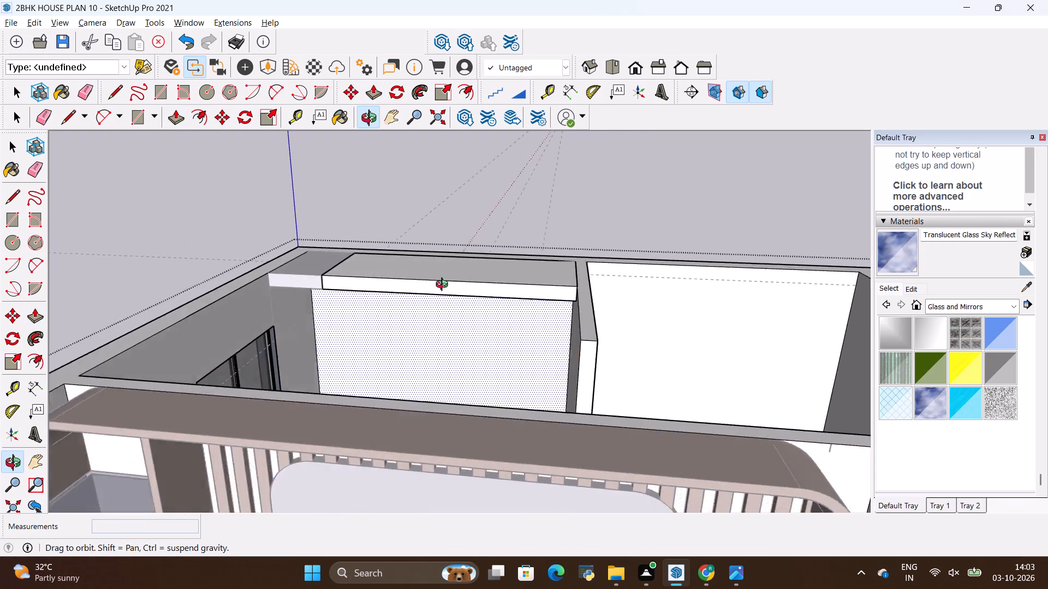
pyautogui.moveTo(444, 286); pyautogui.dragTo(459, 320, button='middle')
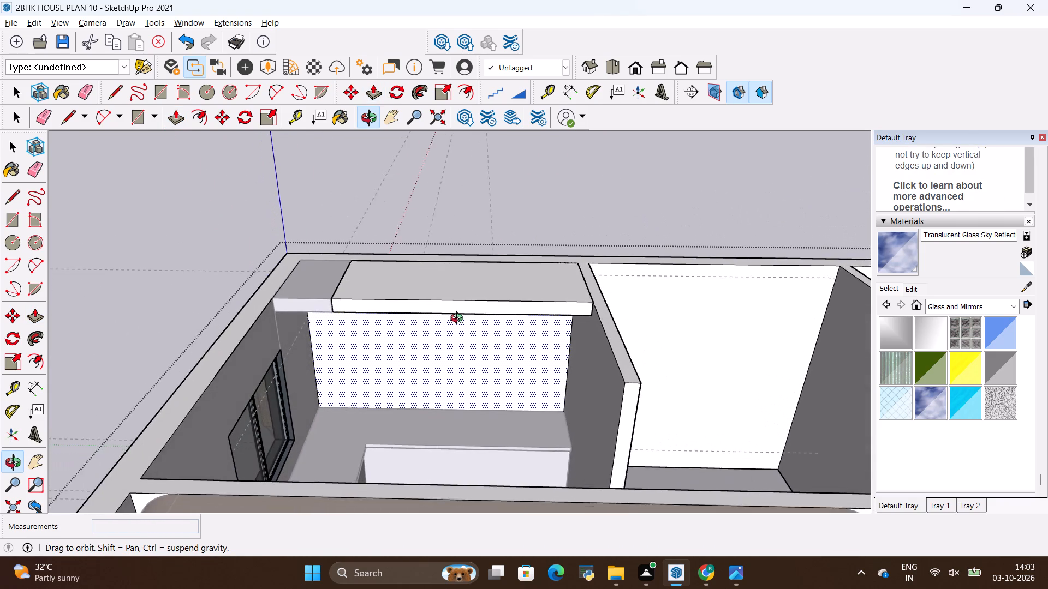
# Undo the last Push/Pull and instead pull the main wall's 6" rectangle 2' out into the kitchen.
pyautogui.moveTo(459, 320); pyautogui.dragTo(436, 323, button='middle')
pyautogui.hotkey('alt', 'BackSpace')
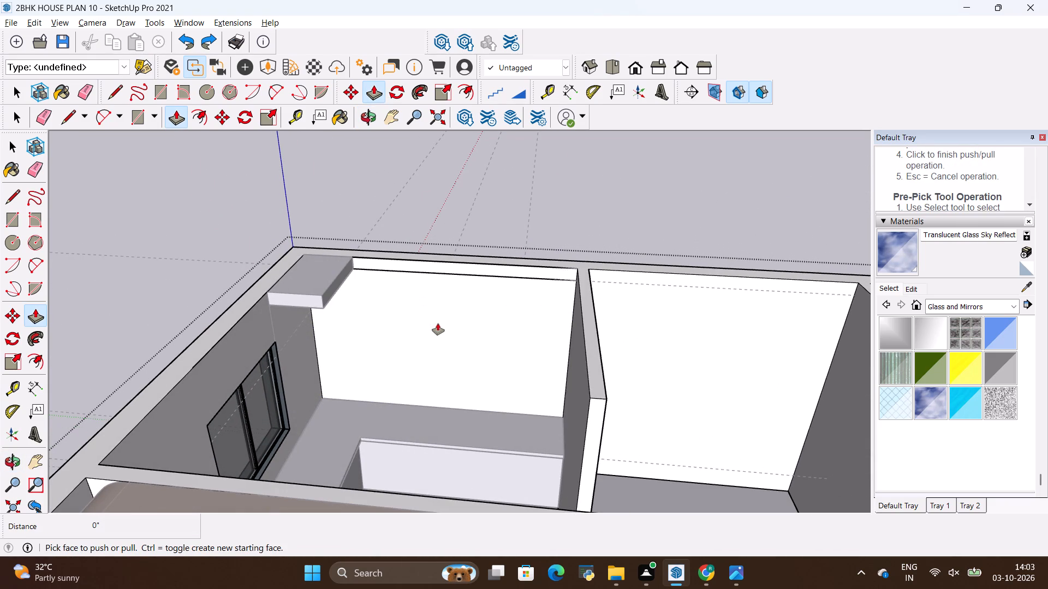
pyautogui.scroll(2, 422, 291)
pyautogui.click(428, 260)
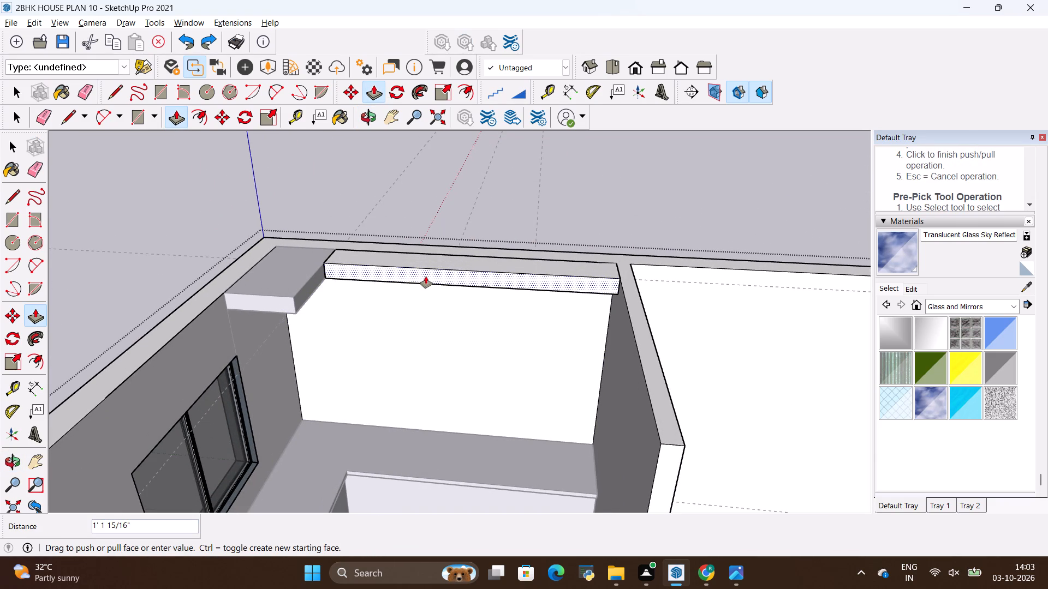
pyautogui.press('BackSpace')
pyautogui.write("2'")
pyautogui.press('Return')
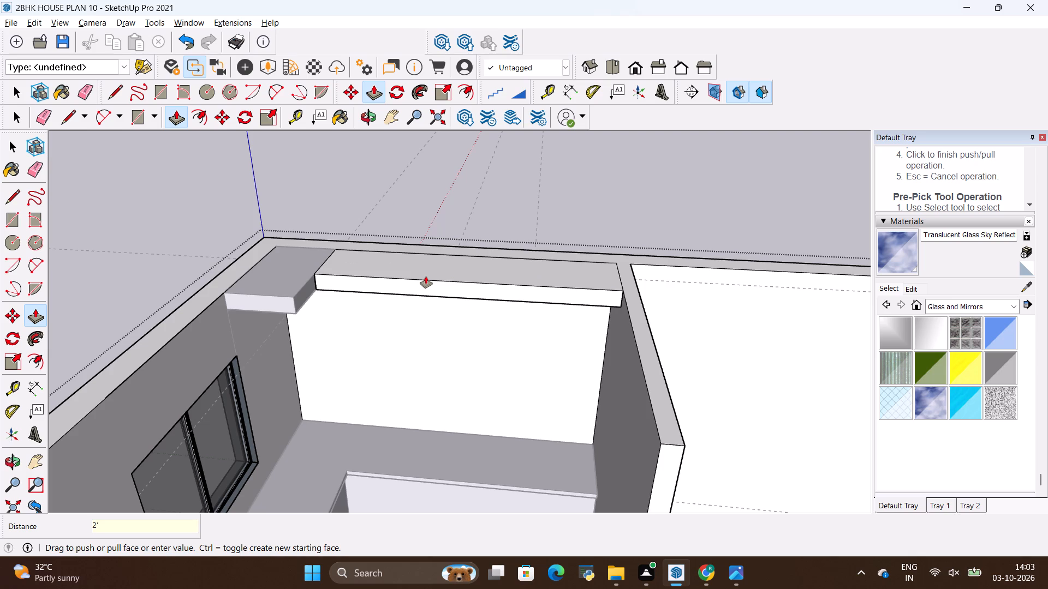
# Draw a 3' 7" by 1' 6" rectangle on the window wall, from the window's top corner to the wall corner beneath the 6" band.
pyautogui.moveTo(533, 334); pyautogui.dragTo(344, 519, button='middle')
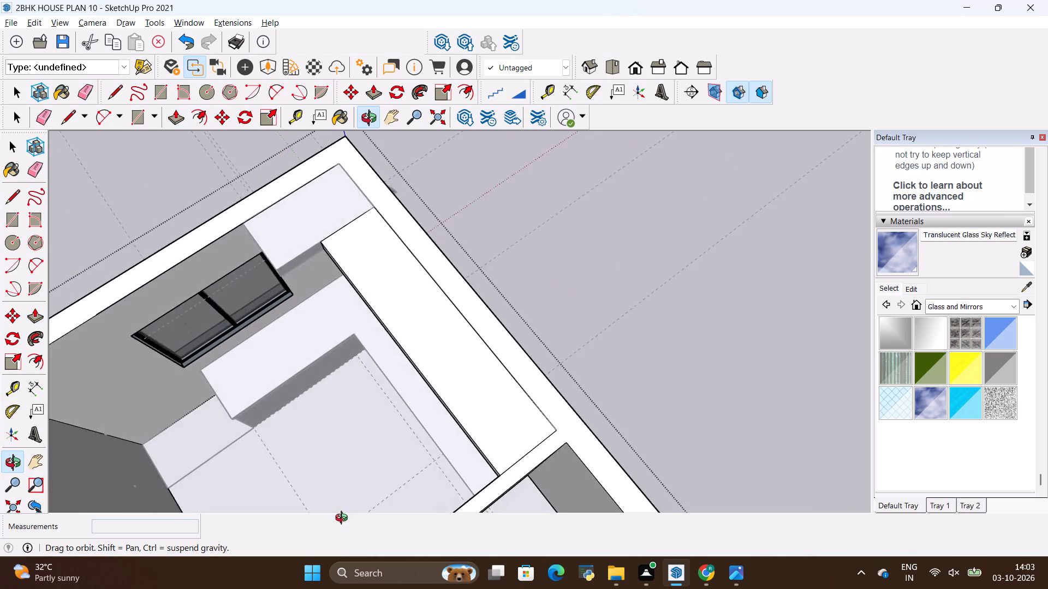
pyautogui.moveTo(344, 519); pyautogui.dragTo(352, 304, button='middle')
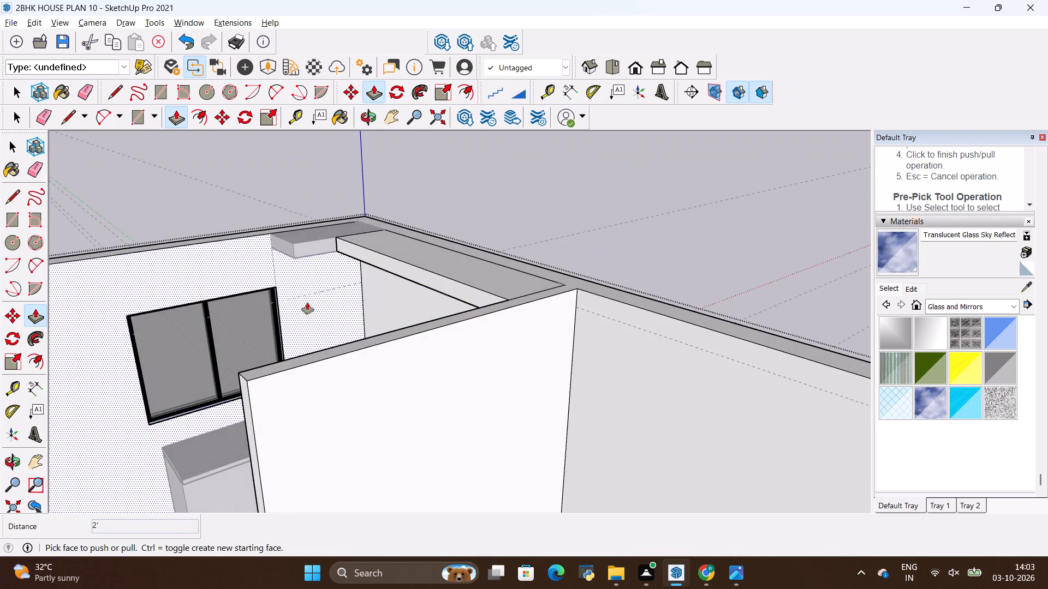
pyautogui.scroll(8, 304, 277)
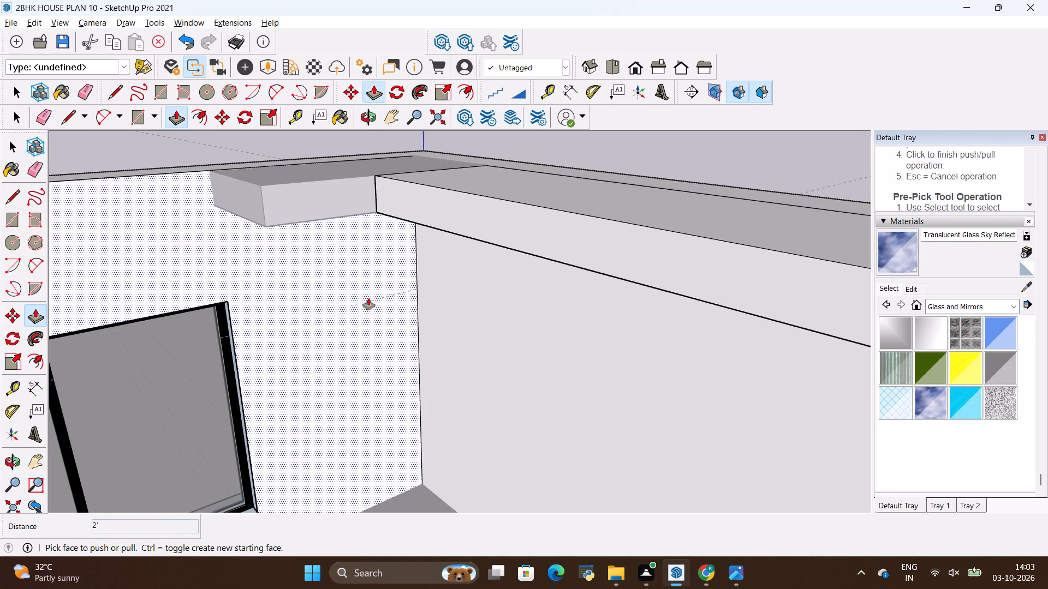
pyautogui.press('r')
pyautogui.moveTo(350, 314); pyautogui.dragTo(287, 270, button='middle')
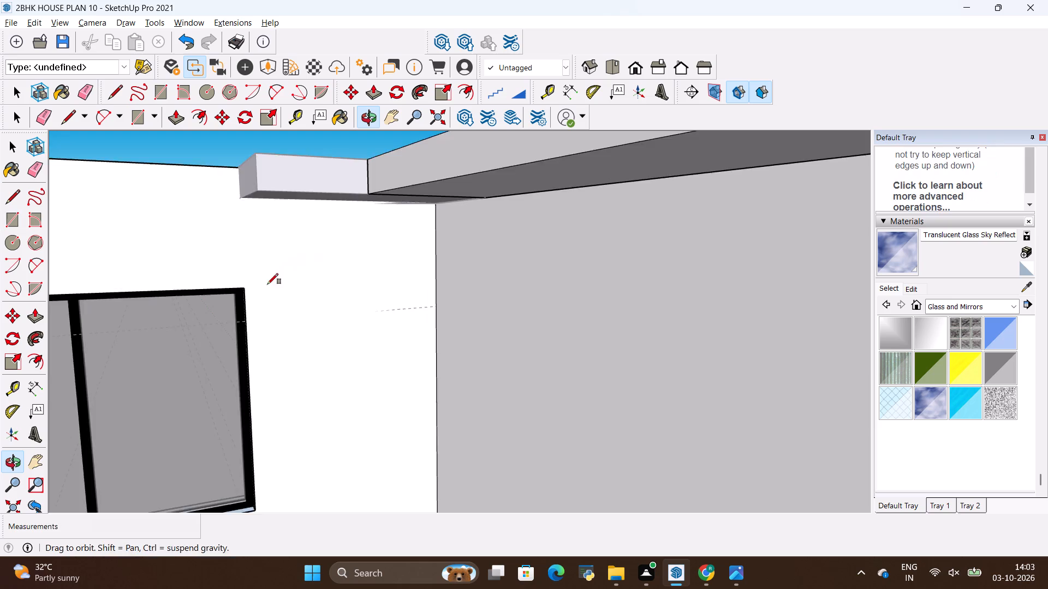
pyautogui.moveTo(311, 328); pyautogui.dragTo(462, 401, button='middle')
pyautogui.scroll(-11, 475, 394)
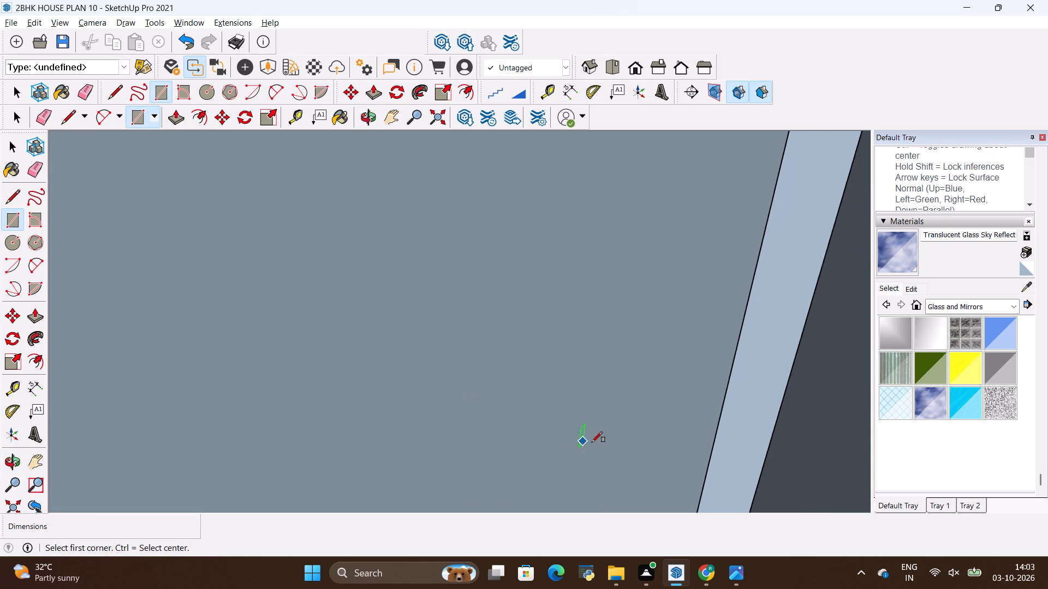
pyautogui.scroll(-20, 592, 442)
pyautogui.scroll(-20, 592, 442)
pyautogui.scroll(-7, 592, 442)
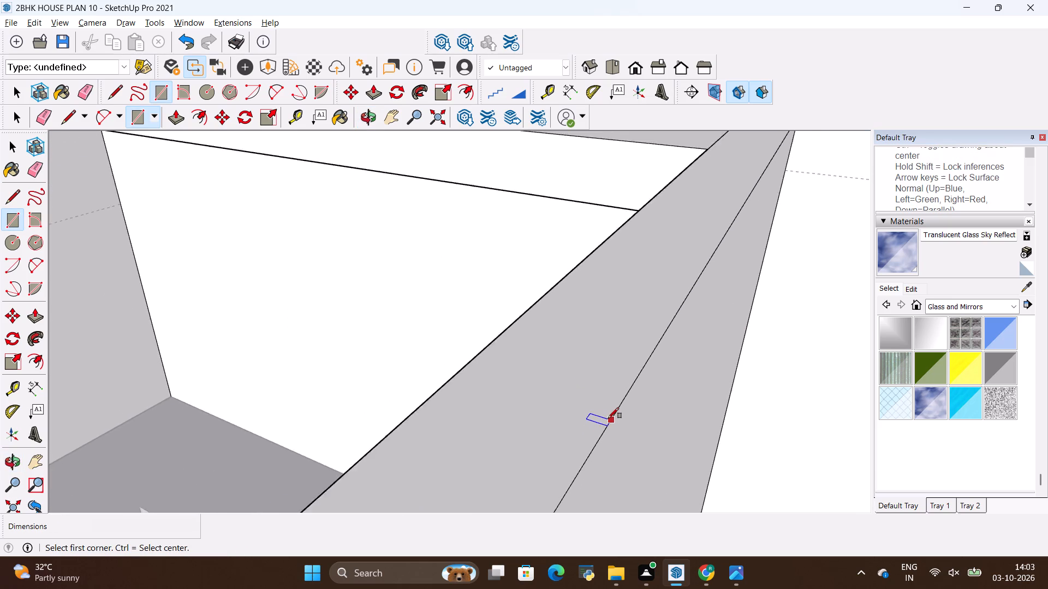
pyautogui.scroll(-7, 608, 418)
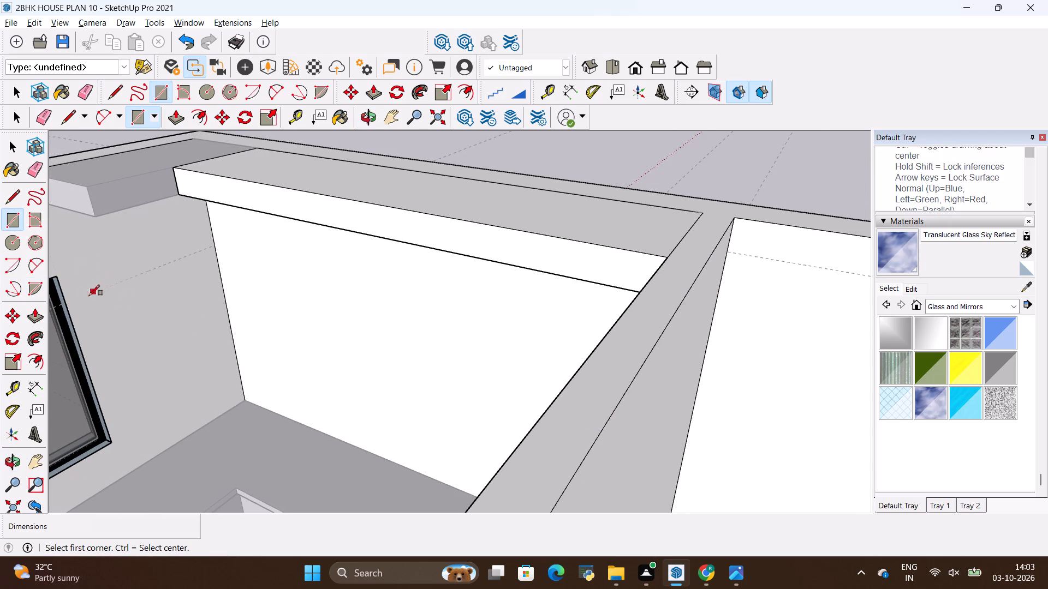
pyautogui.scroll(-5, 238, 273)
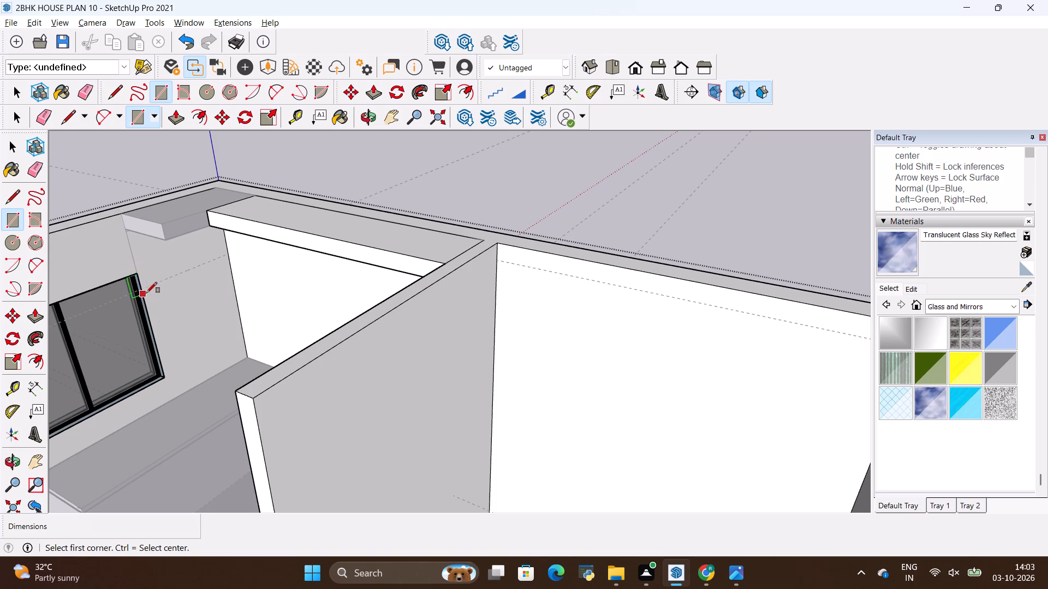
pyautogui.scroll(2, 140, 296)
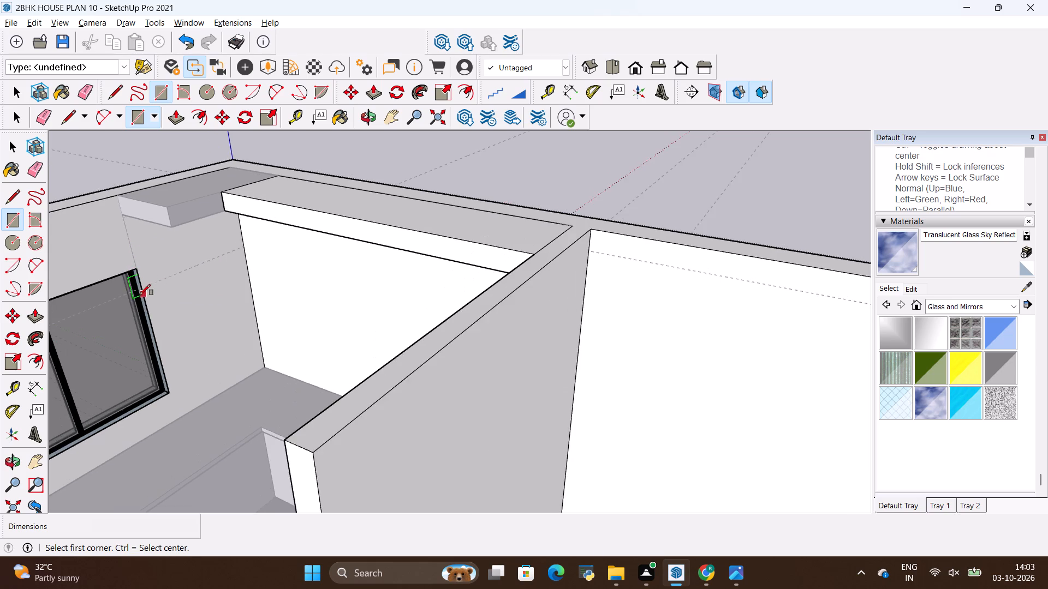
pyautogui.moveTo(203, 304); pyautogui.dragTo(260, 321, button='middle')
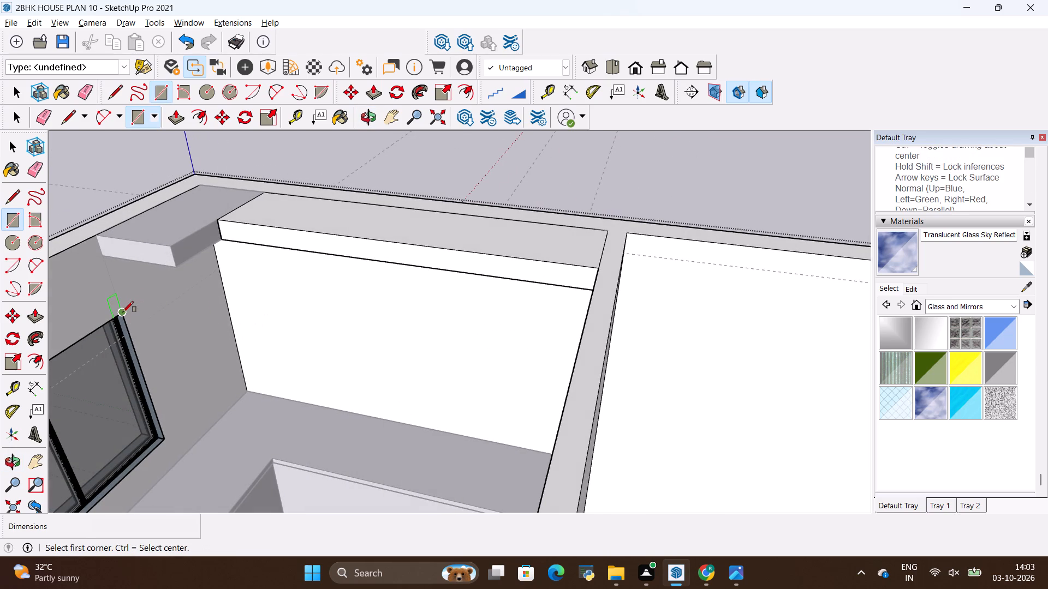
pyautogui.click(123, 312)
pyautogui.moveTo(177, 301); pyautogui.dragTo(170, 237, button='middle')
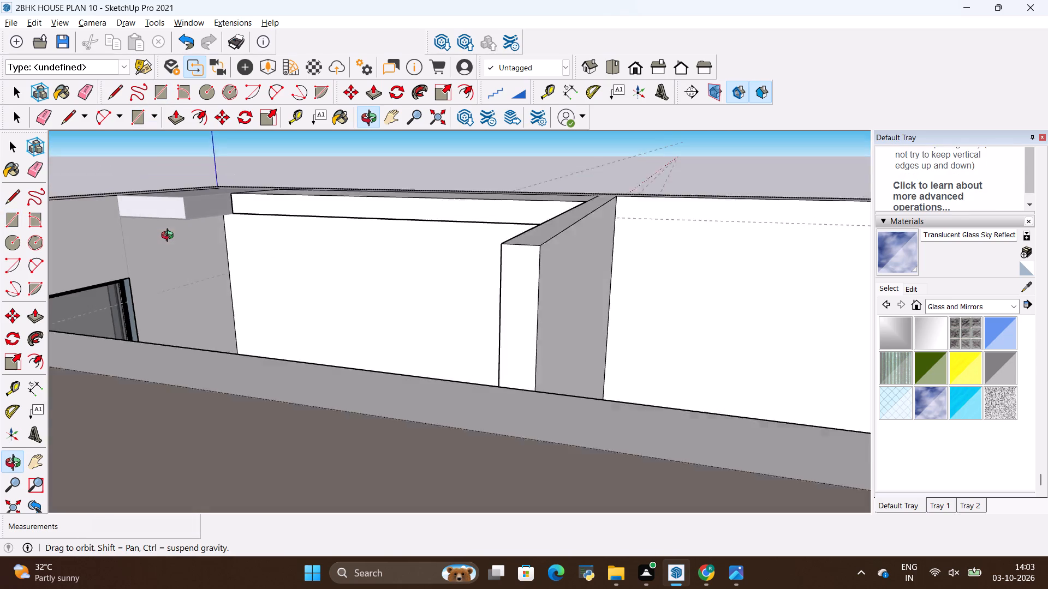
pyautogui.moveTo(170, 237); pyautogui.dragTo(170, 239, button='middle')
pyautogui.moveTo(227, 222); pyautogui.dragTo(210, 219, button='middle')
pyautogui.scroll(9, 216, 216)
pyautogui.moveTo(227, 230); pyautogui.dragTo(222, 196, button='middle')
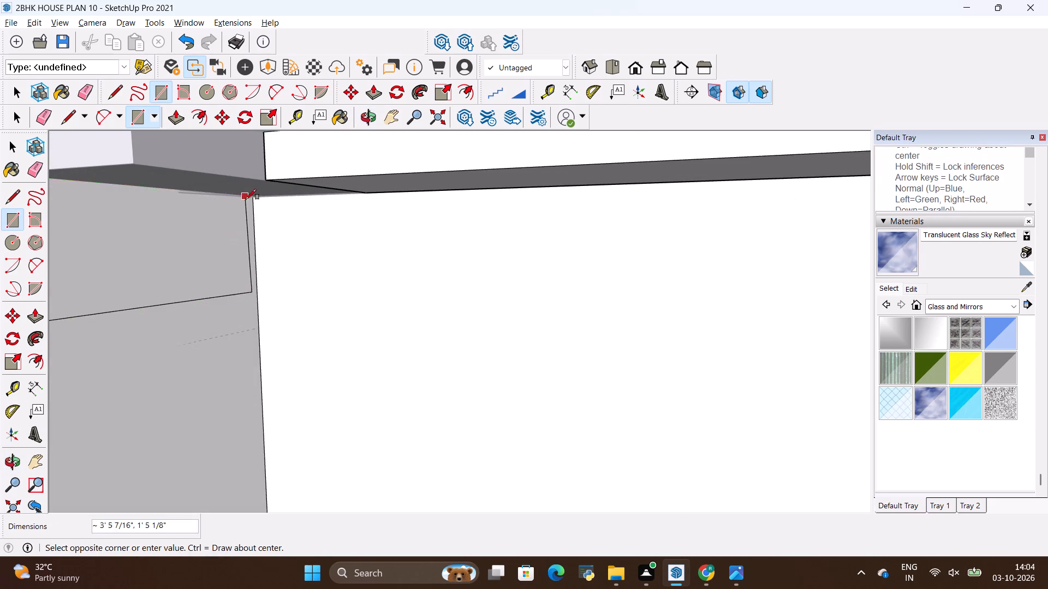
pyautogui.click(253, 197)
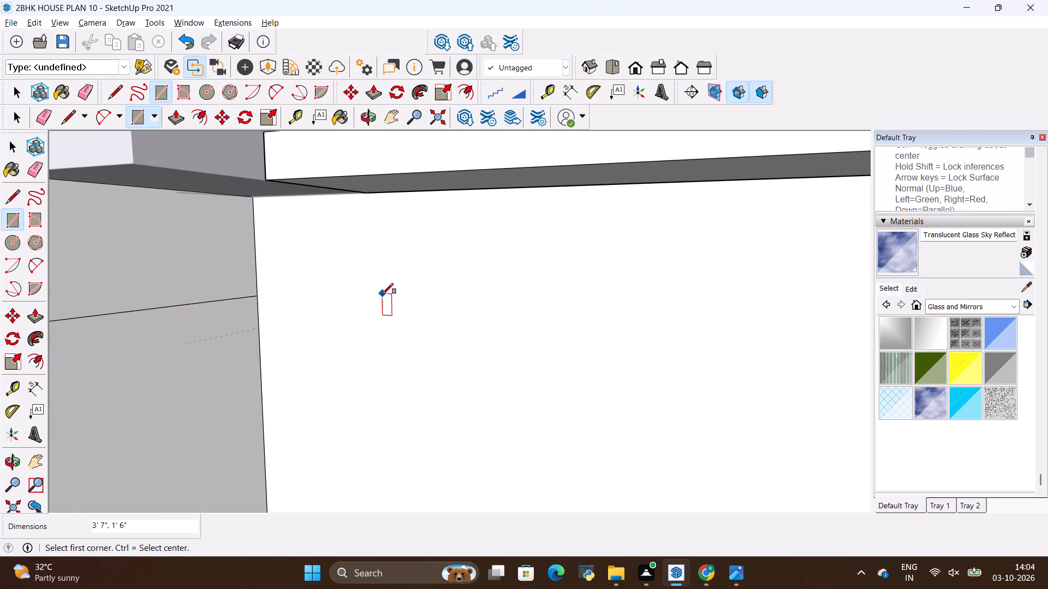
# Draw a rectangle about 10' 11" by 1' 6" on the main wall beneath the 6" band, spanning corner to corner.
pyautogui.scroll(-3, 385, 294)
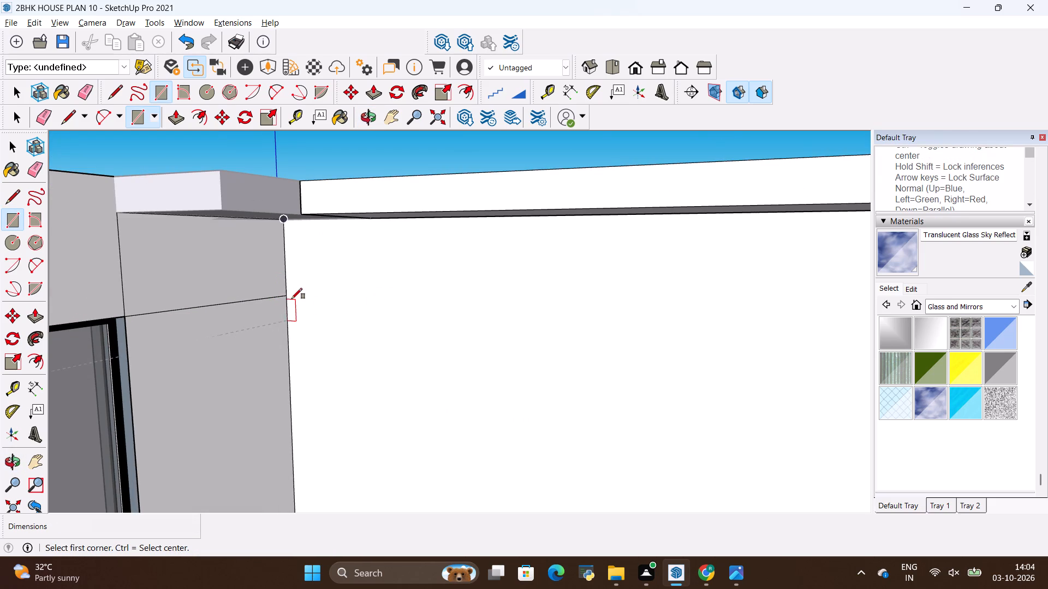
pyautogui.click(290, 297)
pyautogui.scroll(-5, 271, 352)
pyautogui.moveTo(324, 358); pyautogui.dragTo(359, 383, button='middle')
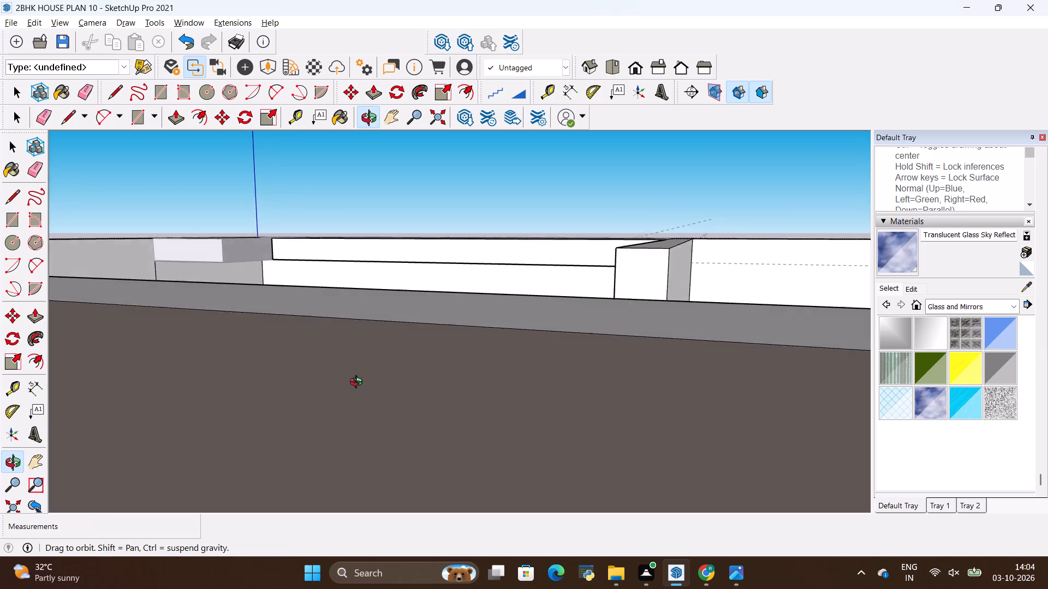
pyautogui.moveTo(359, 383); pyautogui.dragTo(422, 425, button='middle')
pyautogui.scroll(-20, 415, 419)
pyautogui.scroll(-4, 415, 419)
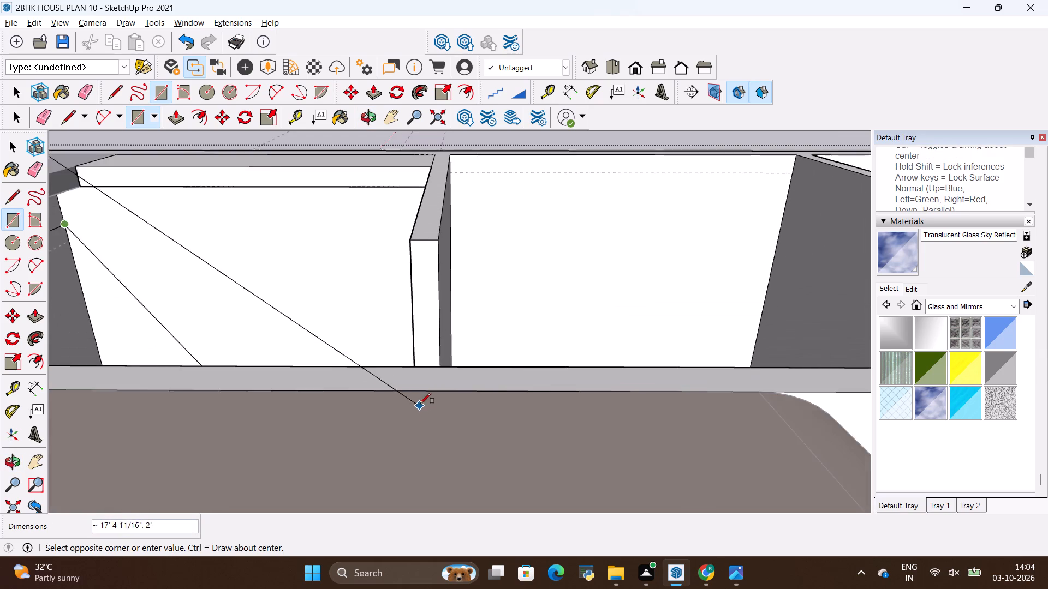
pyautogui.scroll(-11, 421, 399)
pyautogui.moveTo(388, 369); pyautogui.dragTo(407, 329, button='middle')
pyautogui.scroll(-1, 407, 329)
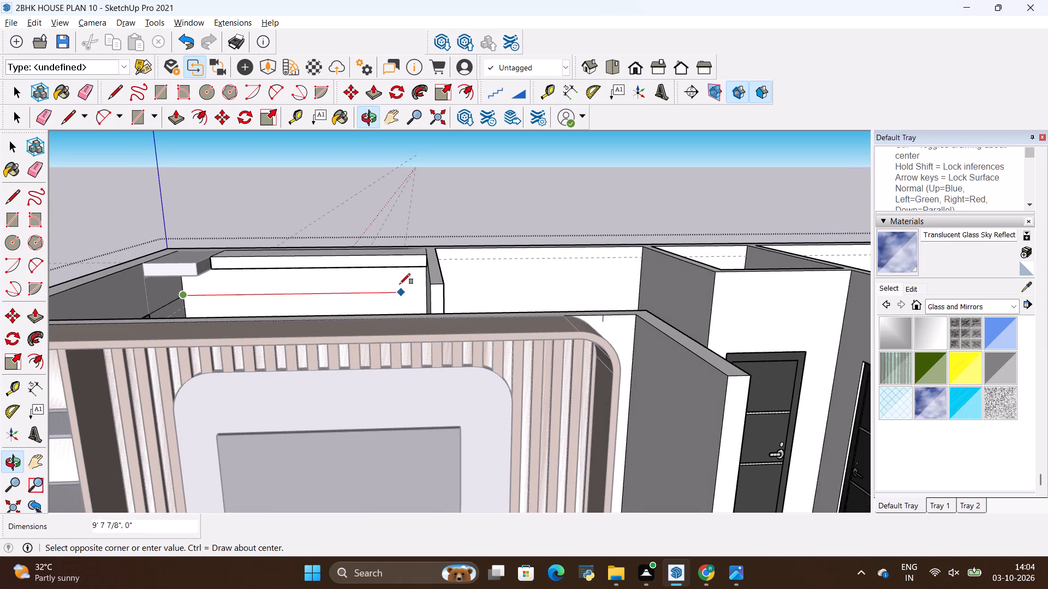
pyautogui.scroll(11, 399, 275)
pyautogui.moveTo(413, 297); pyautogui.dragTo(432, 259, button='middle')
pyautogui.click(436, 247)
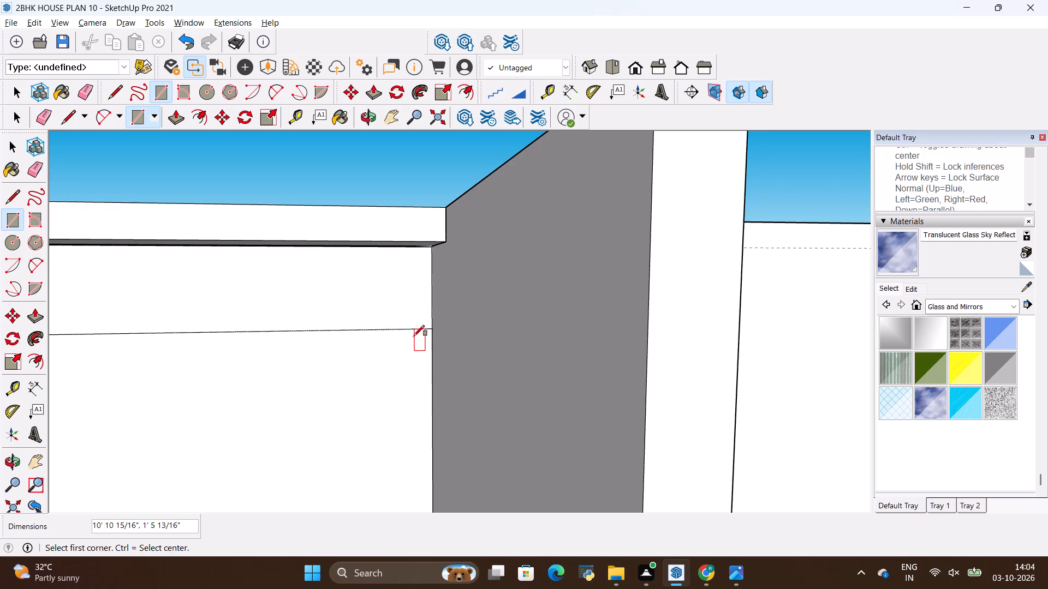
# Push/Pull the main wall's rectangle beneath the band 3' 7" out into the kitchen.
pyautogui.press('p')
pyautogui.click(380, 296)
pyautogui.click(379, 215)
# Push the main wall's upper cabinet face back about 1' 7", in line with the front of the 6" band.
pyautogui.scroll(-3, 444, 309)
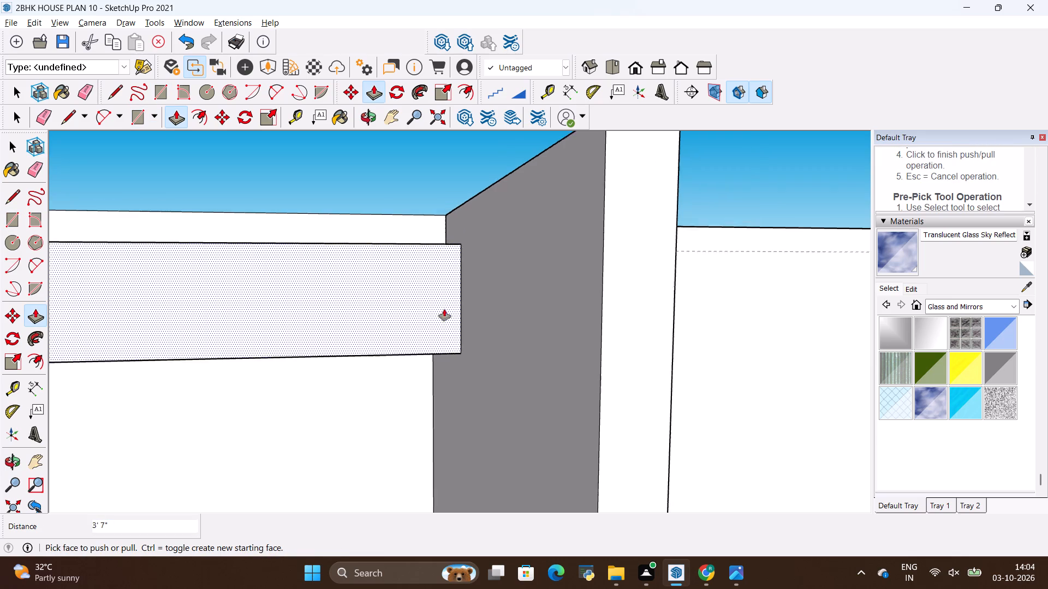
pyautogui.scroll(-2, 444, 309)
pyautogui.moveTo(523, 225); pyautogui.dragTo(549, 450, button='middle')
pyautogui.scroll(-6, 580, 395)
pyautogui.scroll(-20, 660, 411)
pyautogui.scroll(-20, 660, 411)
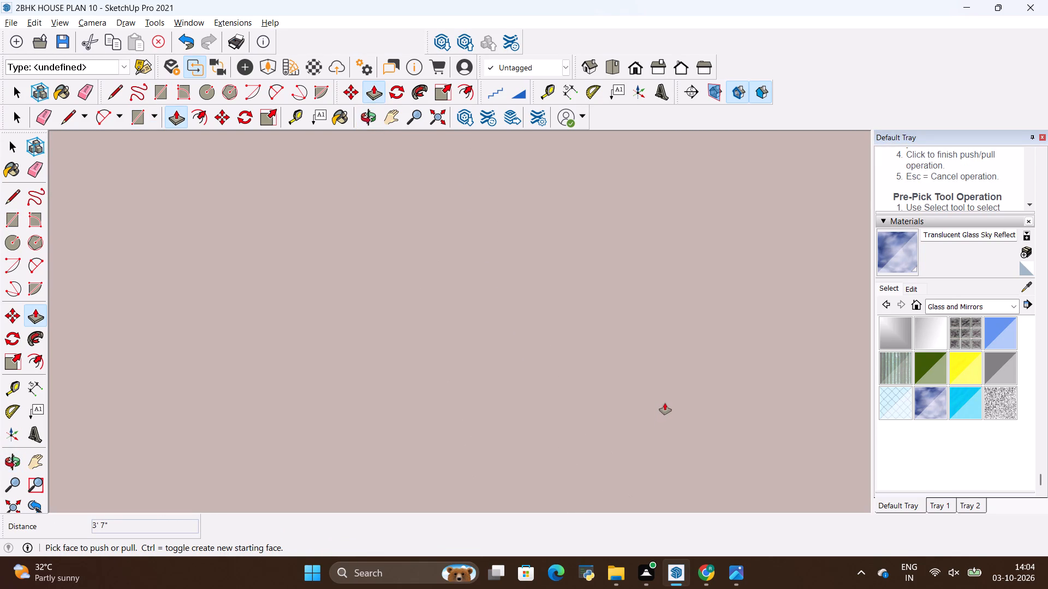
pyautogui.scroll(-20, 665, 403)
pyautogui.scroll(-20, 665, 403)
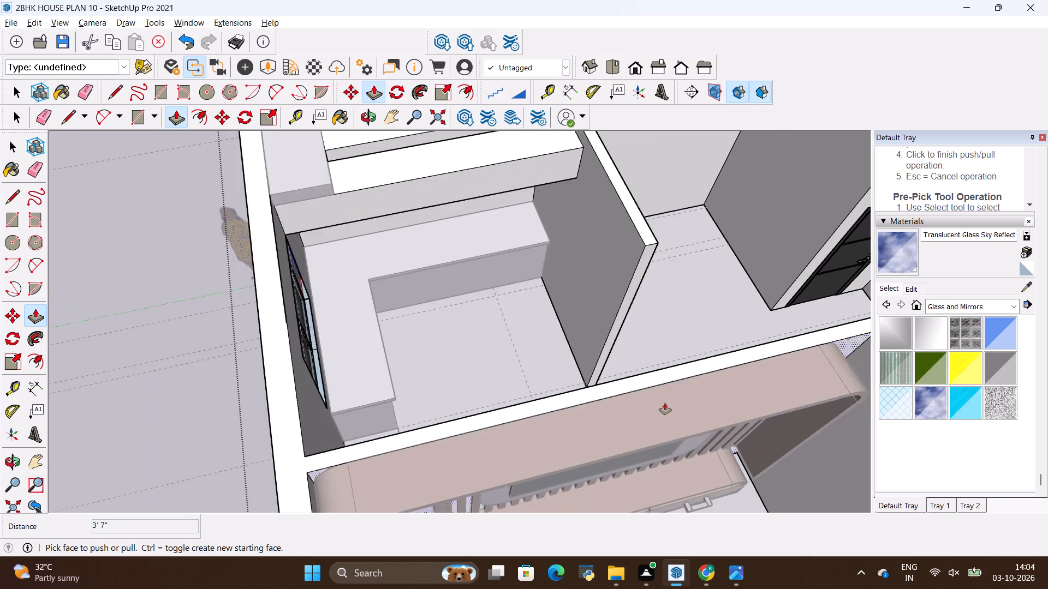
pyautogui.scroll(-1, 665, 403)
pyautogui.click(457, 223)
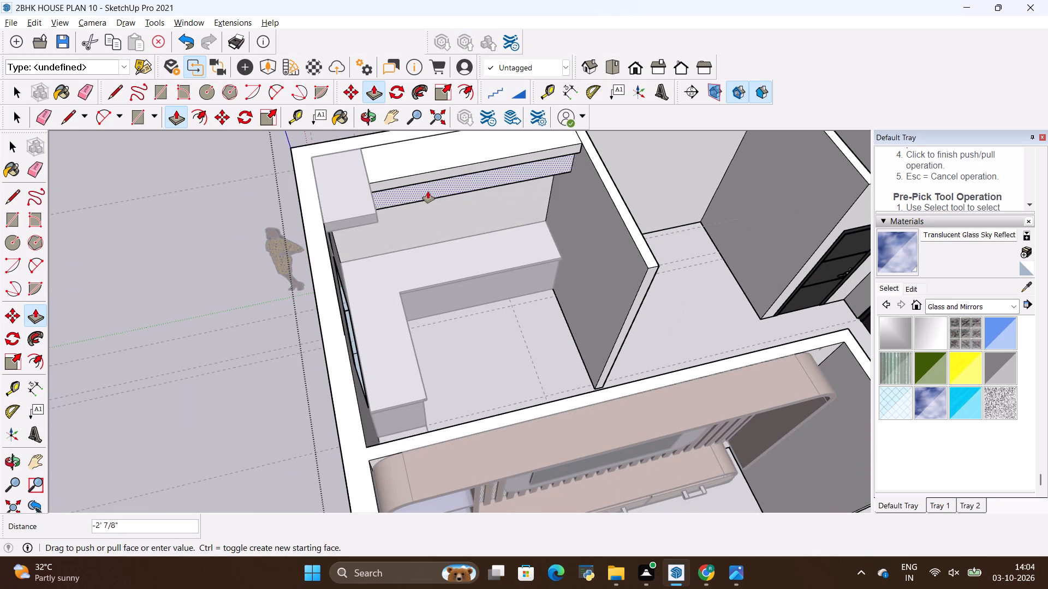
pyautogui.click(425, 179)
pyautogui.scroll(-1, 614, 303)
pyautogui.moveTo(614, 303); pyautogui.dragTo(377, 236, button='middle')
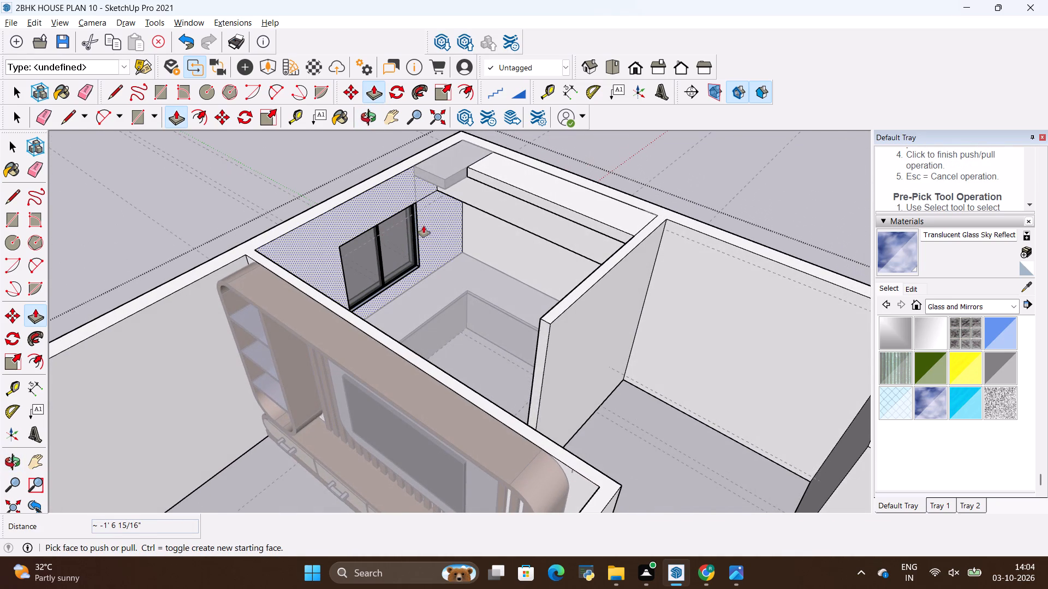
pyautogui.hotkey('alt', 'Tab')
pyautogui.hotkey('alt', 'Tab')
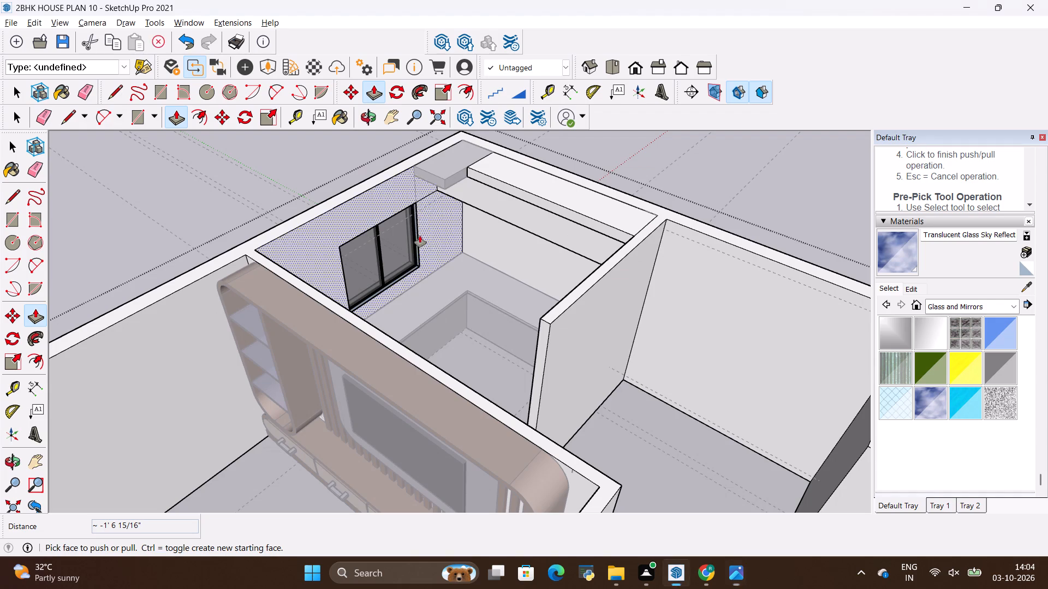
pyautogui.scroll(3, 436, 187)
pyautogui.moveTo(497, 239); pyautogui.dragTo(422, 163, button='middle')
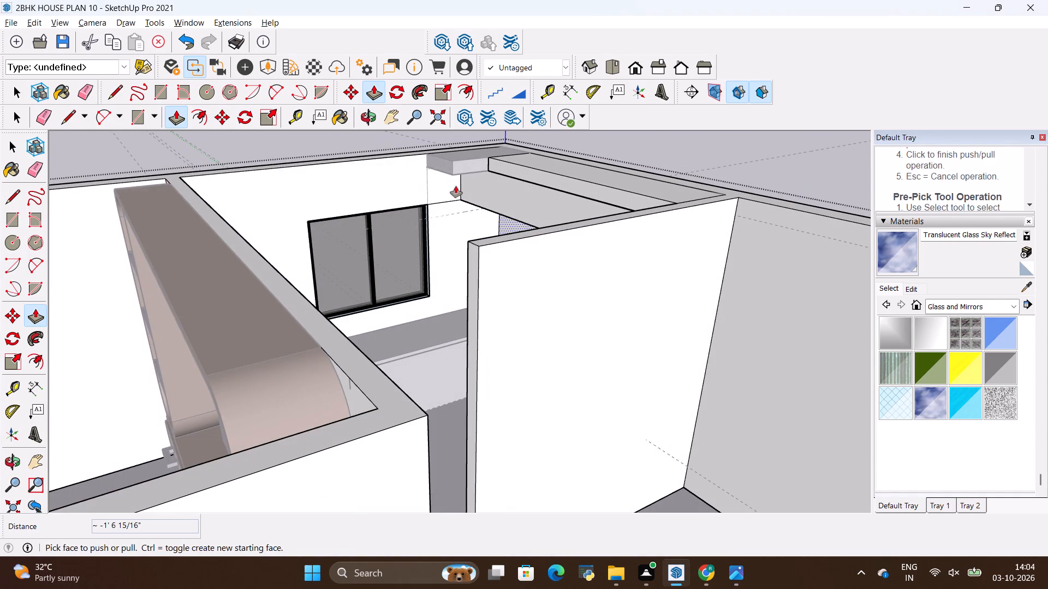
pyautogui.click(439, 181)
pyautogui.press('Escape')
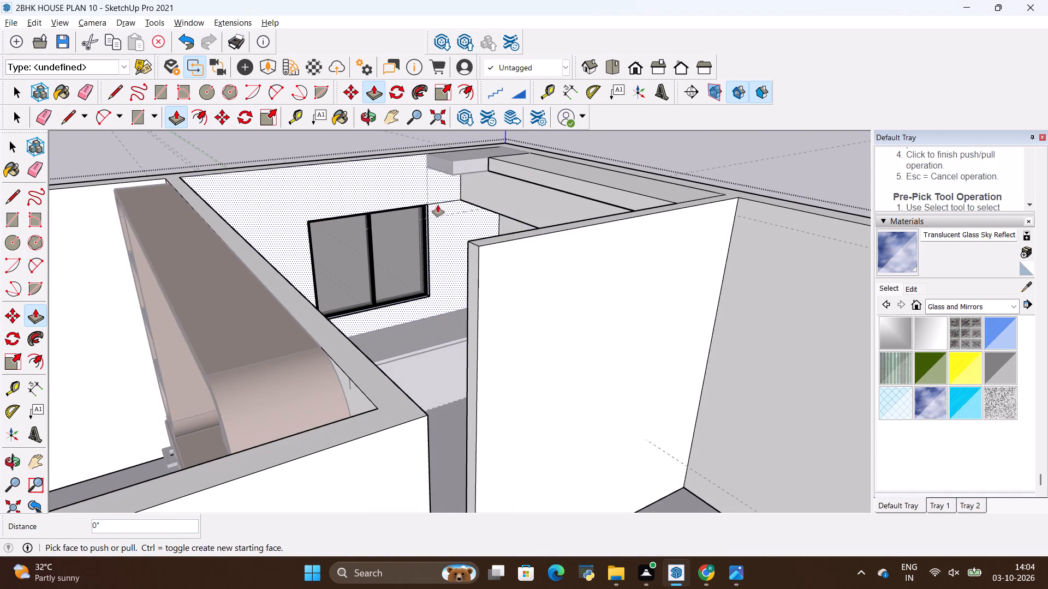
# Draw a rectangle about 1' 7" by 1' 6" on the window wall, between the window's top corner and the main wall's cabinet.
pyautogui.moveTo(444, 205); pyautogui.dragTo(438, 185, button='middle')
pyautogui.scroll(7, 454, 187)
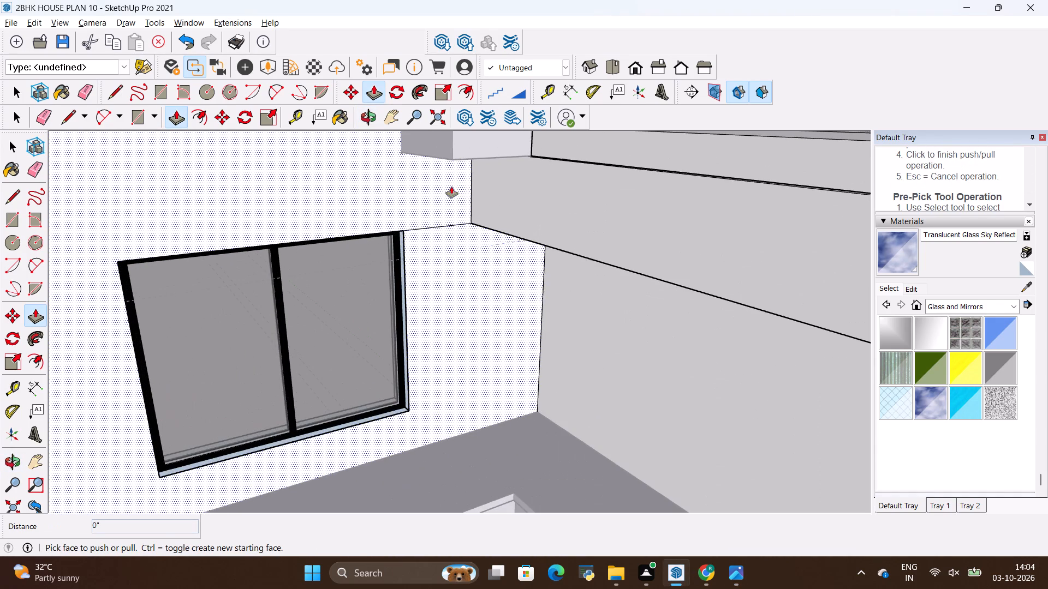
pyautogui.press('r')
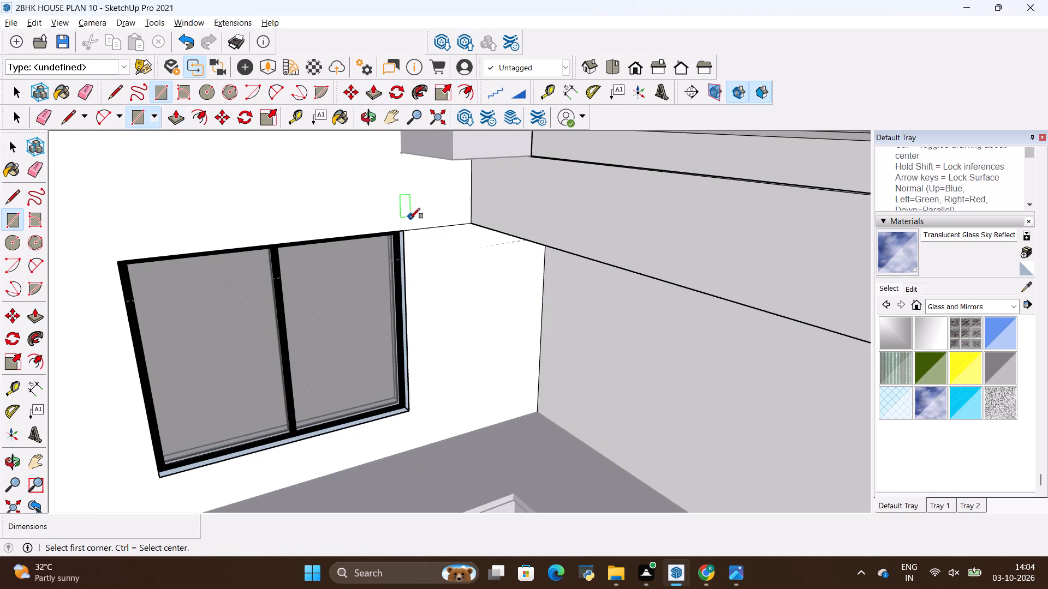
pyautogui.click(408, 231)
pyautogui.moveTo(455, 183); pyautogui.dragTo(451, 145, button='middle')
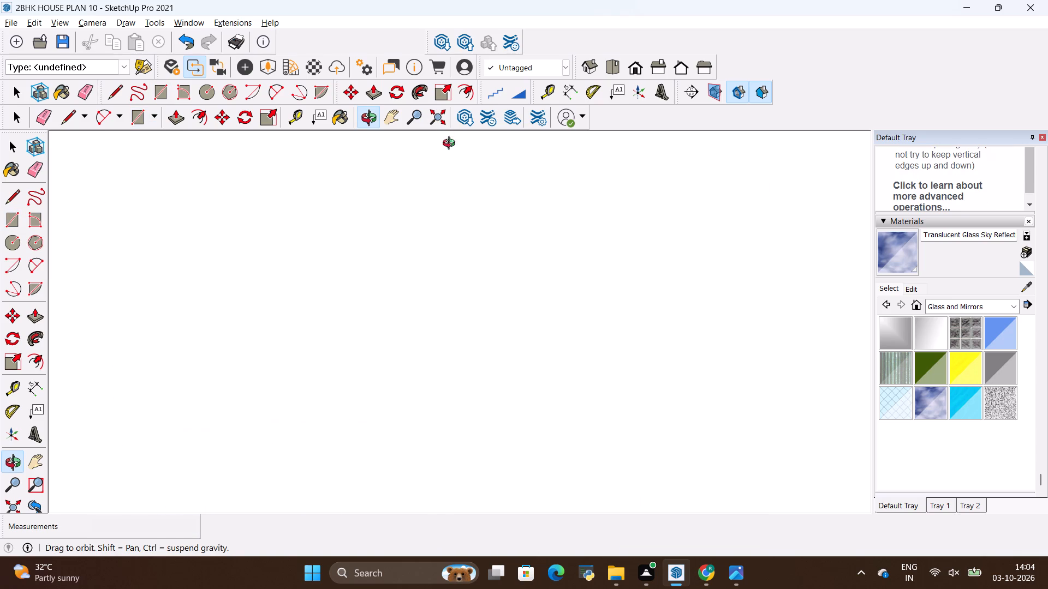
pyautogui.moveTo(451, 145); pyautogui.dragTo(471, 164, button='middle')
pyautogui.click(471, 149)
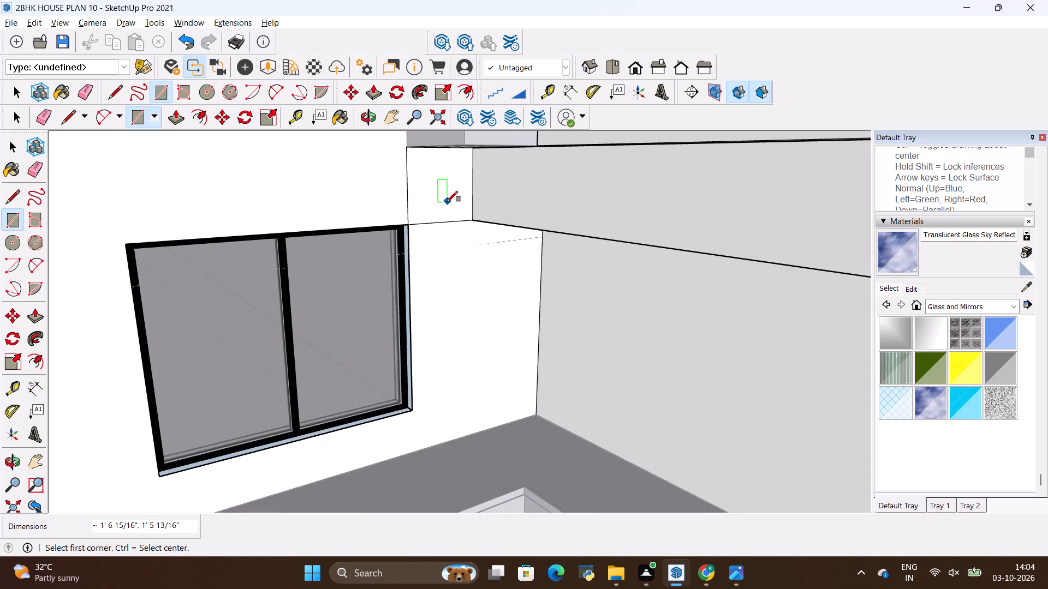
# Push/Pull the window wall's rectangle beneath the band out about 2', flush with the front of the 6" band above.
pyautogui.press('p')
pyautogui.click(442, 202)
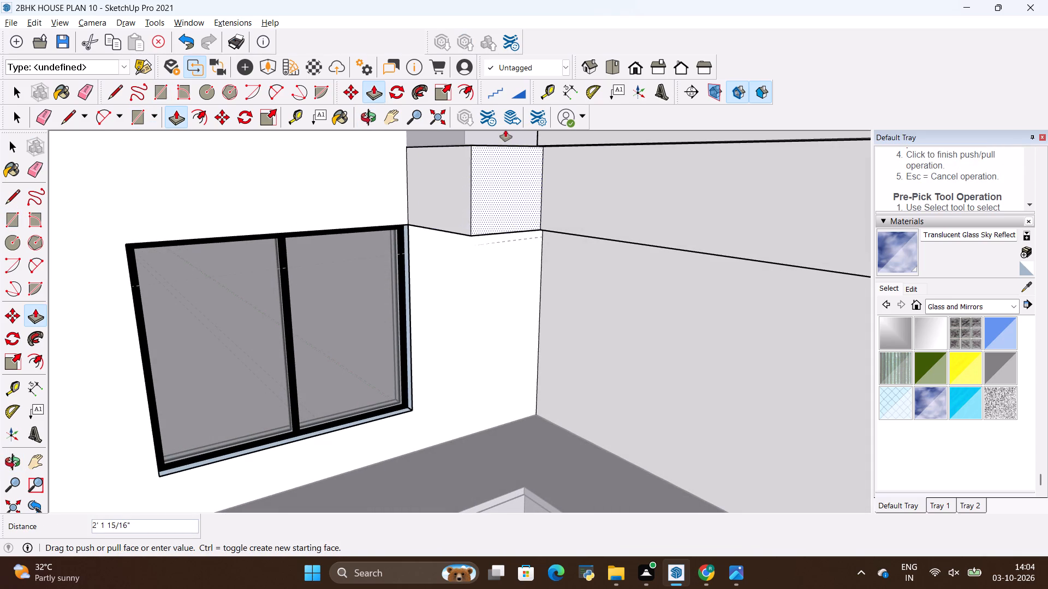
pyautogui.scroll(-9, 500, 141)
pyautogui.moveTo(507, 155); pyautogui.dragTo(523, 193, button='middle')
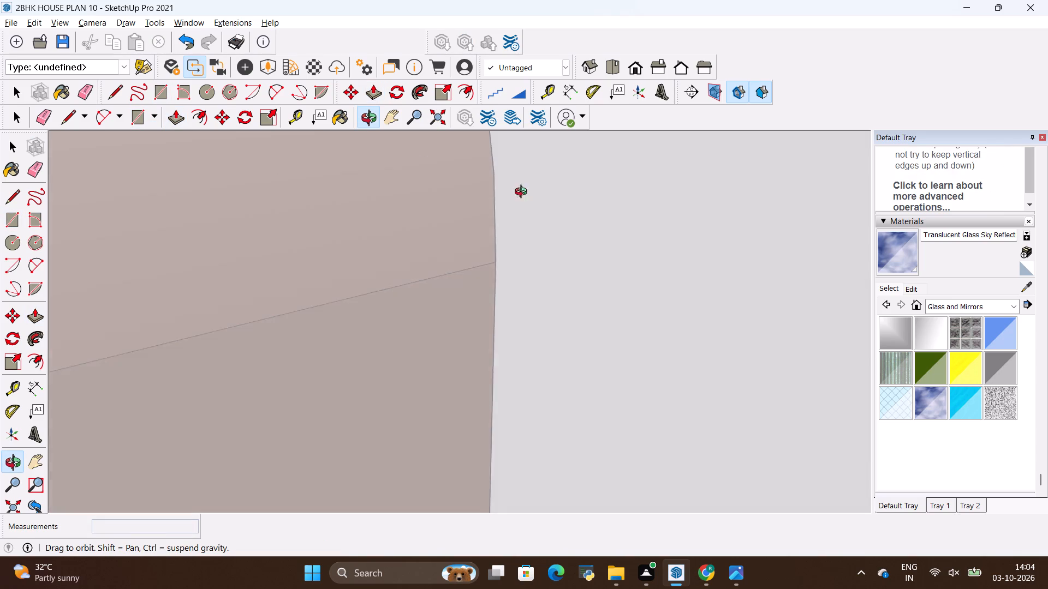
pyautogui.moveTo(523, 193); pyautogui.dragTo(619, 466, button='middle')
pyautogui.scroll(-20, 616, 431)
pyautogui.scroll(-3, 616, 431)
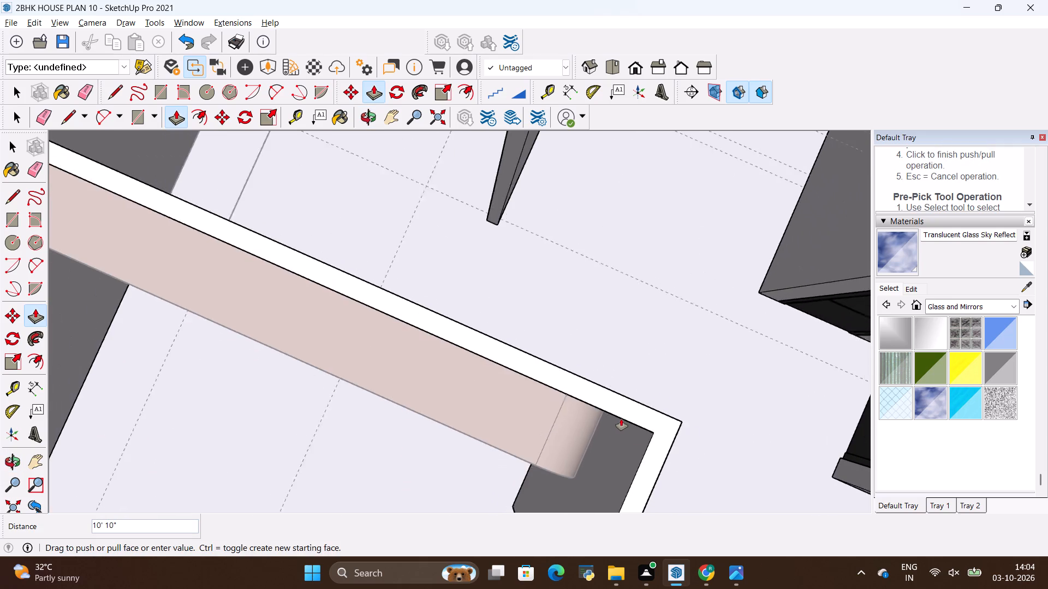
pyautogui.scroll(-9, 621, 419)
pyautogui.moveTo(633, 412); pyautogui.dragTo(401, 201, button='middle')
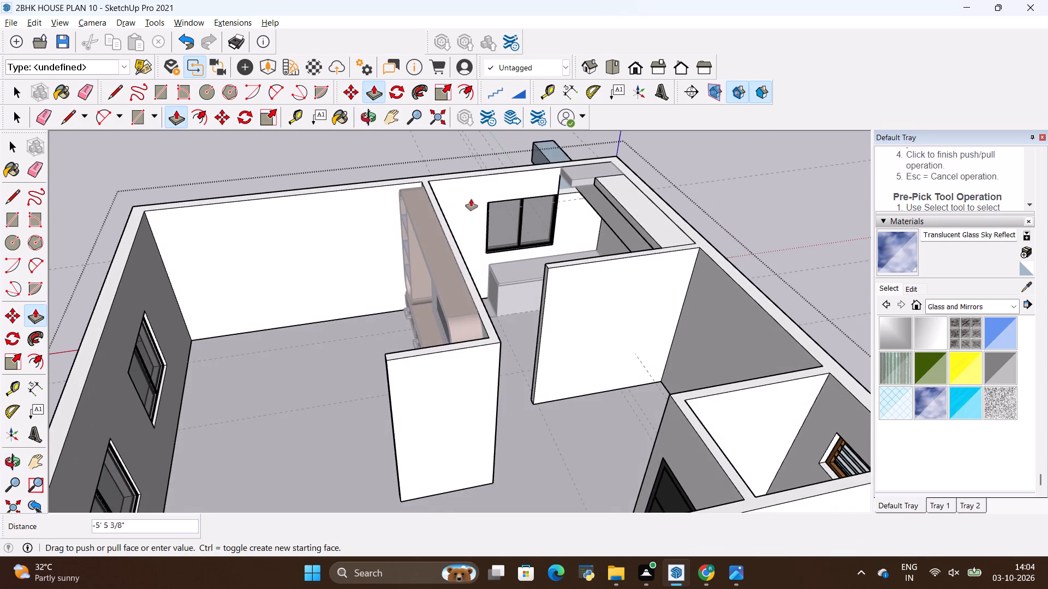
pyautogui.scroll(7, 615, 184)
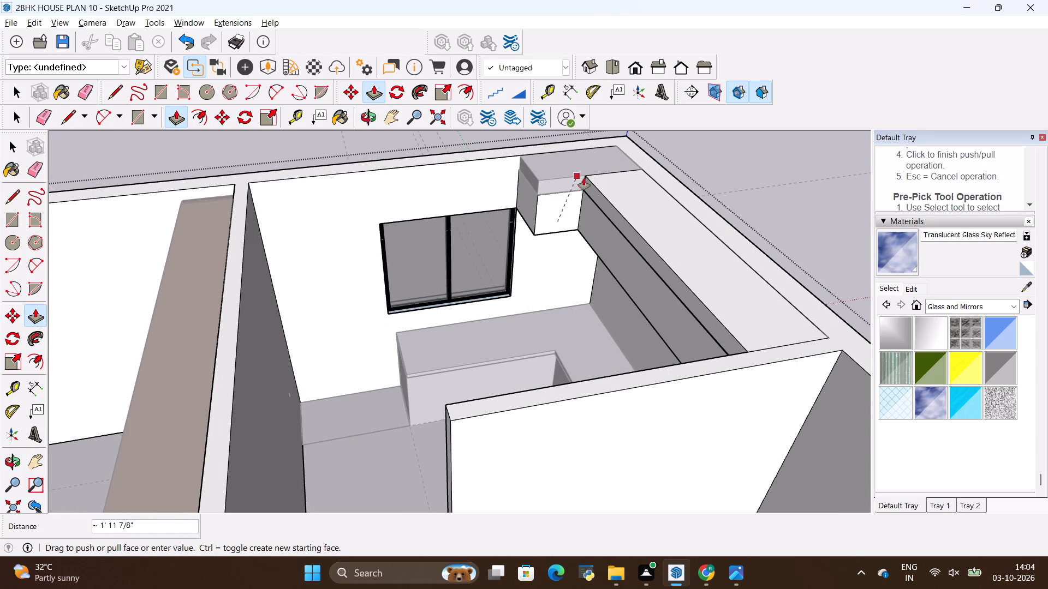
pyautogui.click(585, 178)
# Divide the bottom edge of the main wall's upper cabinet front into 5 equal segments, checking the kitchen blueprint.
pyautogui.scroll(-4, 522, 281)
pyautogui.moveTo(503, 324); pyautogui.dragTo(624, 344, button='middle')
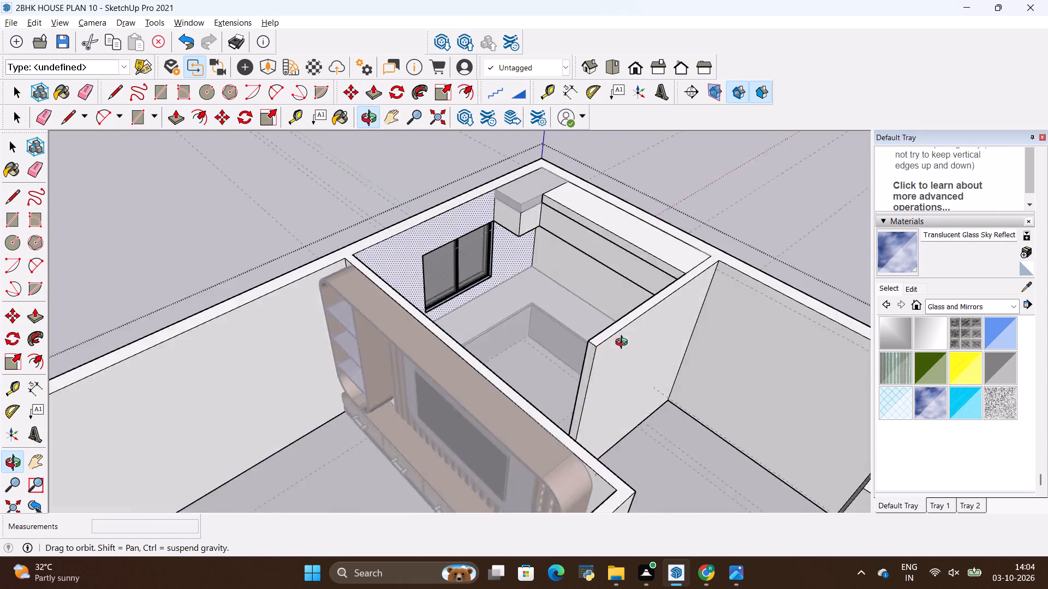
pyautogui.moveTo(624, 344); pyautogui.dragTo(621, 277, button='middle')
pyautogui.scroll(6, 605, 188)
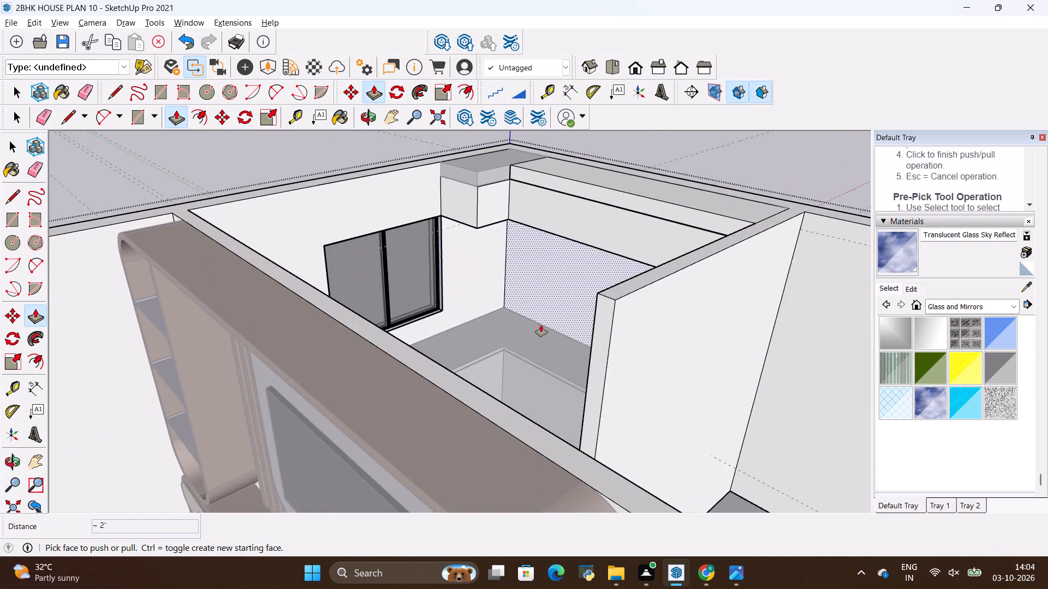
pyautogui.scroll(2, 541, 325)
pyautogui.scroll(-5, 392, 360)
pyautogui.moveTo(436, 318); pyautogui.dragTo(573, 336, button='middle')
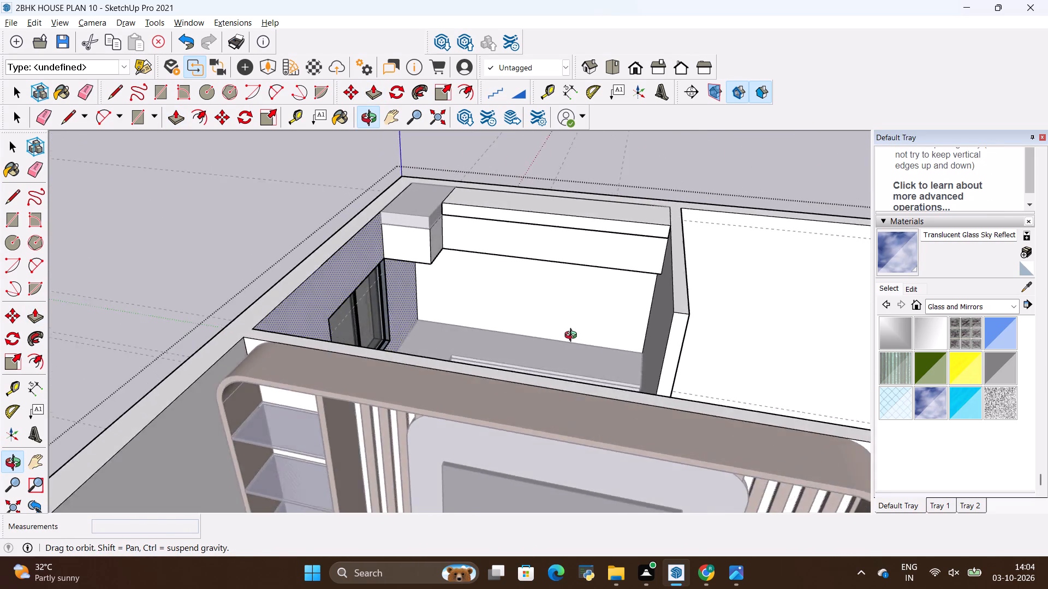
pyautogui.moveTo(573, 336); pyautogui.dragTo(496, 338, button='middle')
pyautogui.scroll(5, 511, 276)
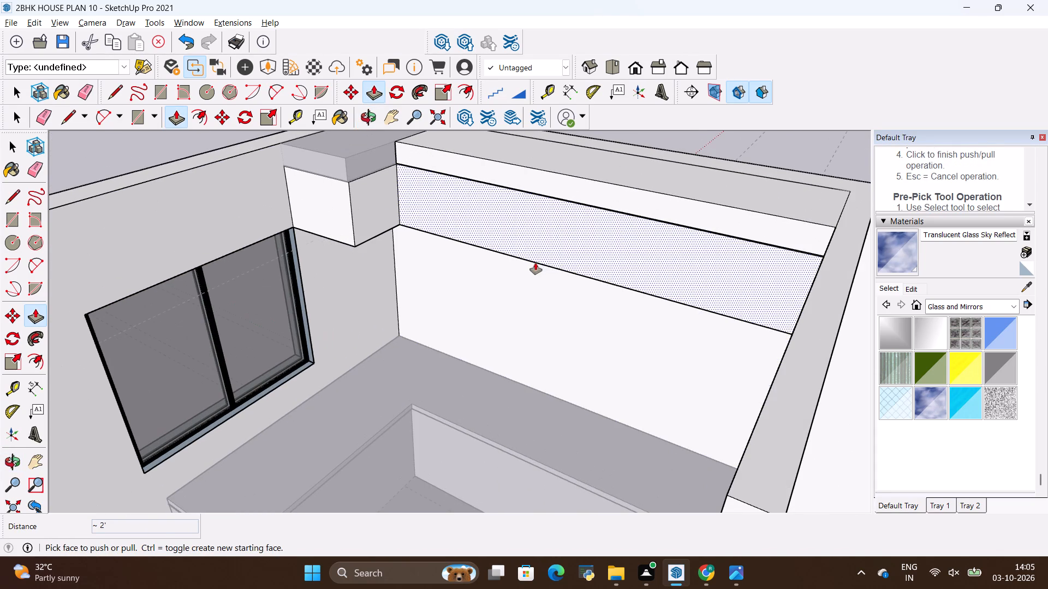
pyautogui.press('space')
pyautogui.click(528, 260)
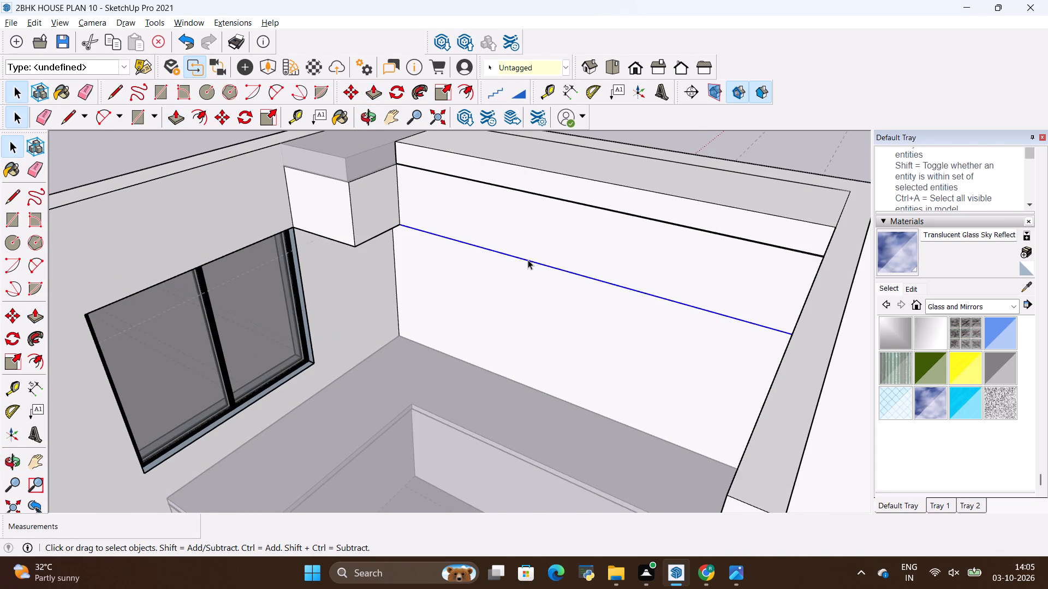
pyautogui.rightClick(529, 260)
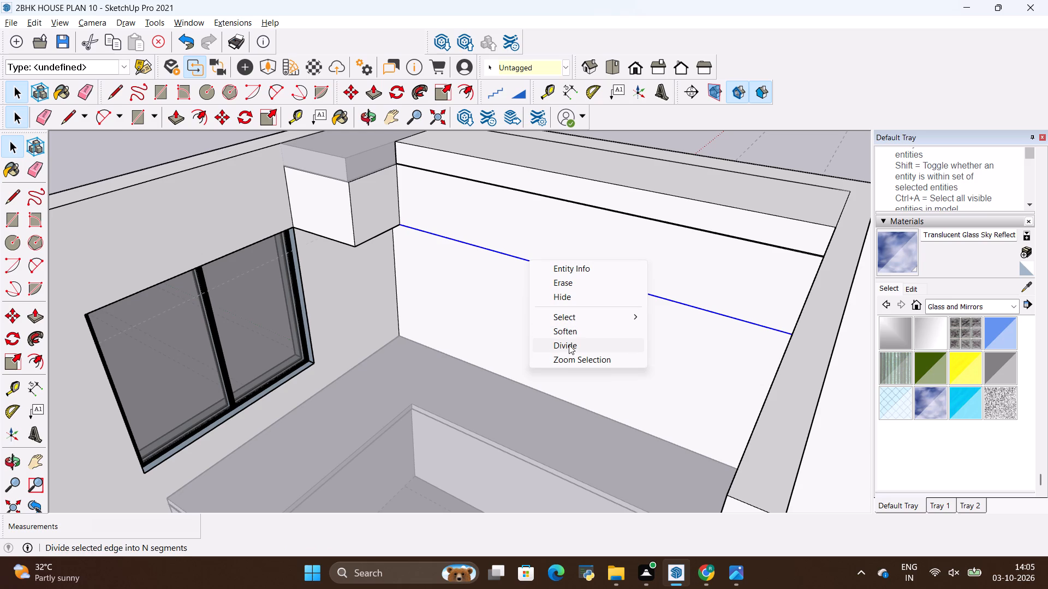
pyautogui.click(569, 345)
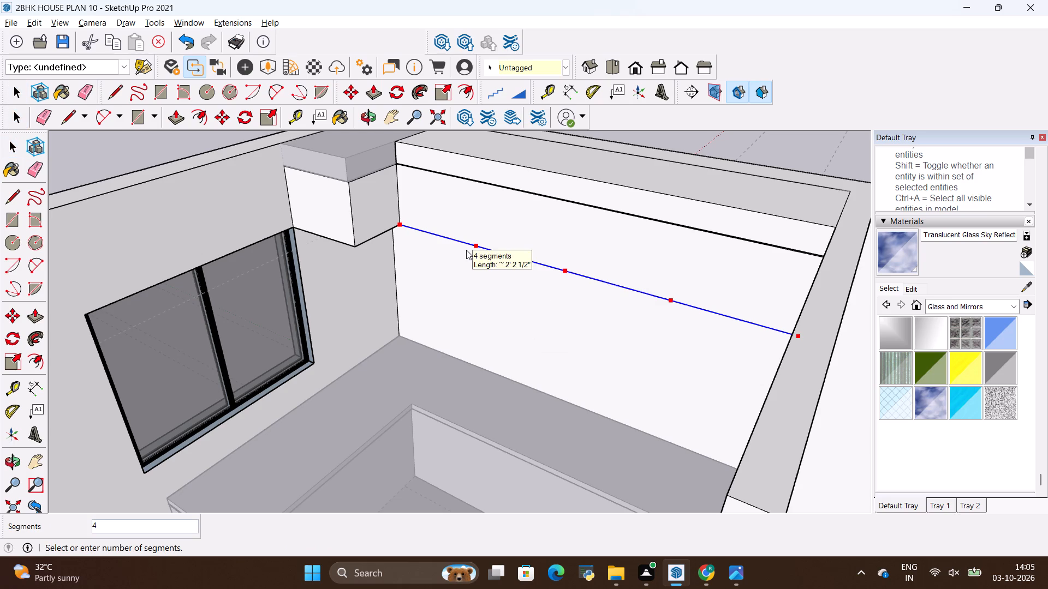
pyautogui.hotkey('alt', 'Tab')
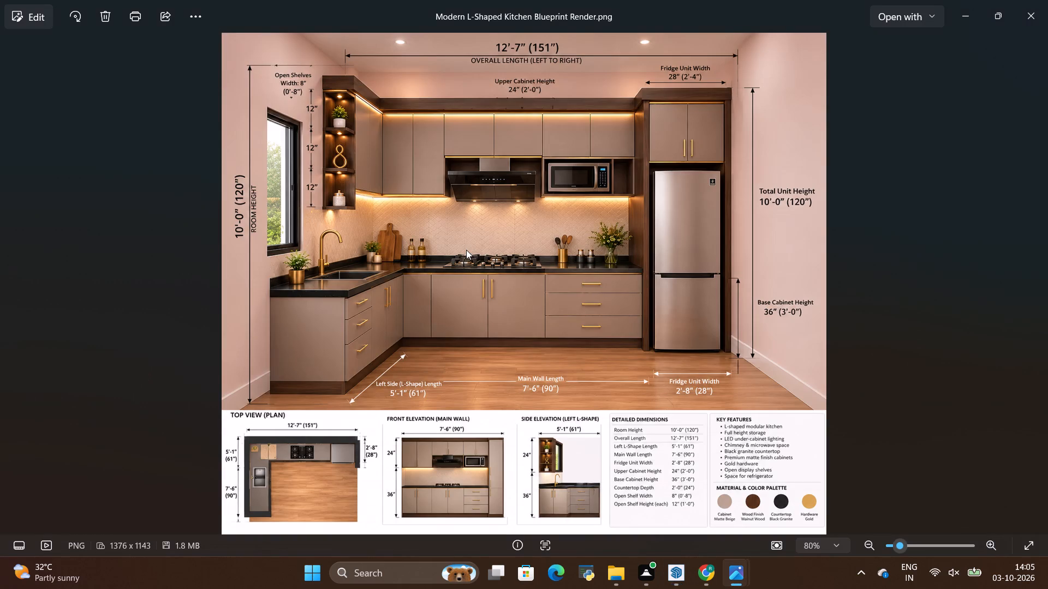
pyautogui.hotkey('alt', 'Tab')
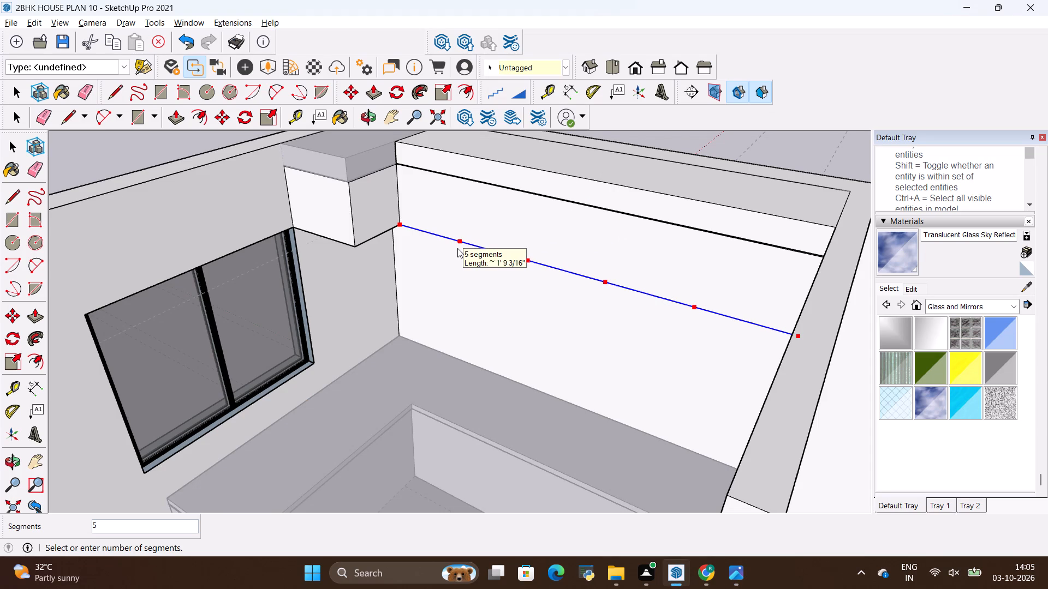
pyautogui.click(457, 248)
# Draw four lines about 1' 6" long from the division points up to the band, splitting the upper cabinet front into five doors.
pyautogui.press('l')
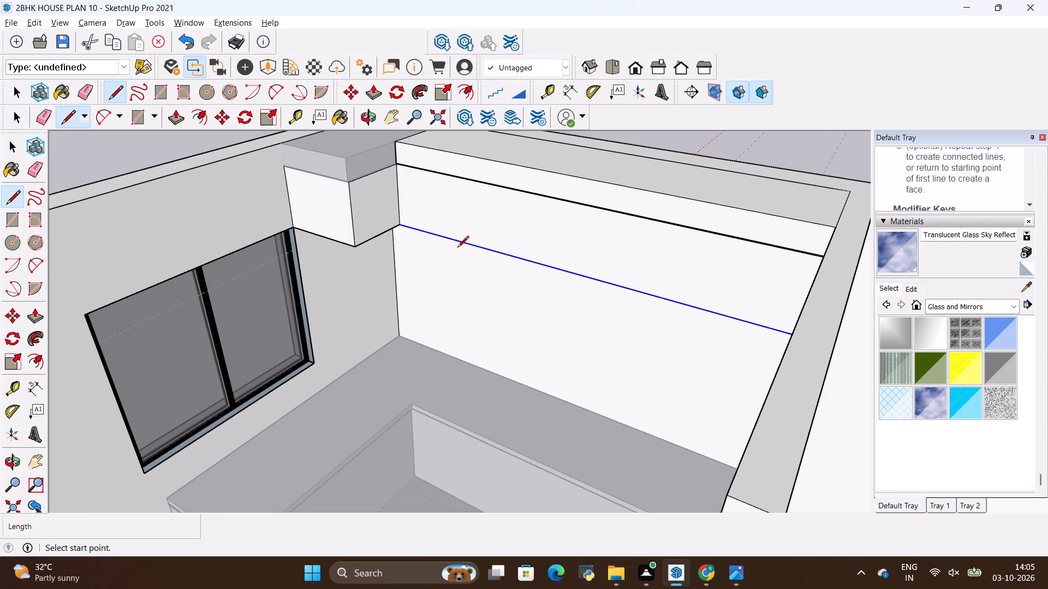
pyautogui.click(457, 244)
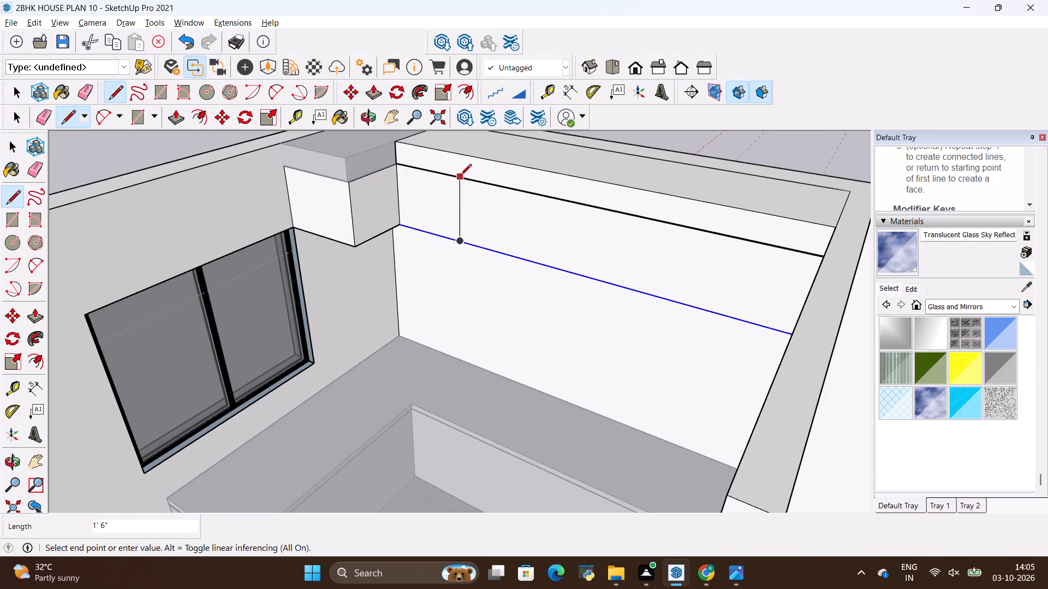
pyautogui.click(458, 181)
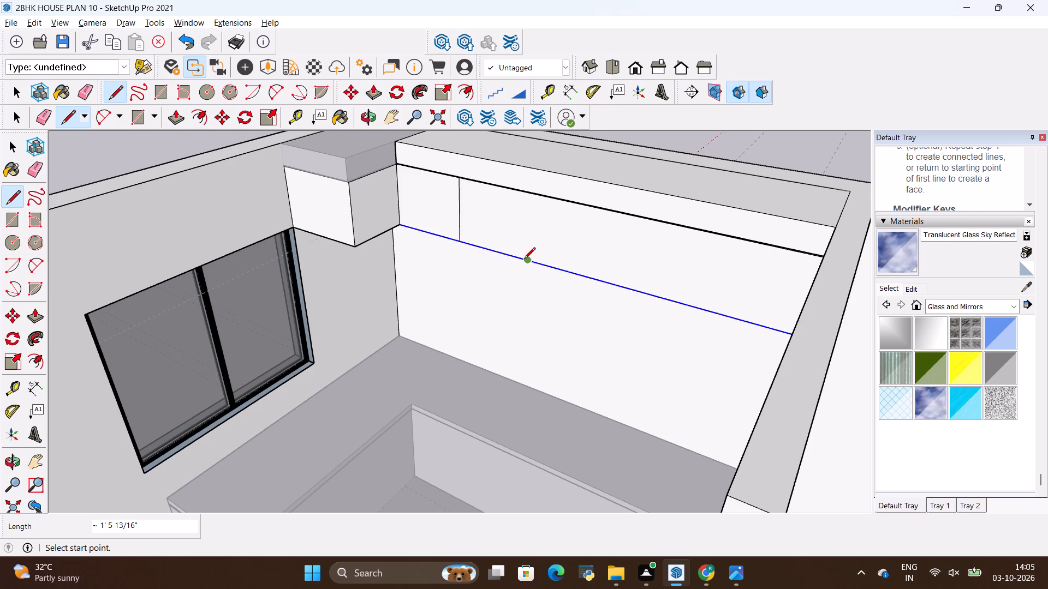
pyautogui.click(526, 261)
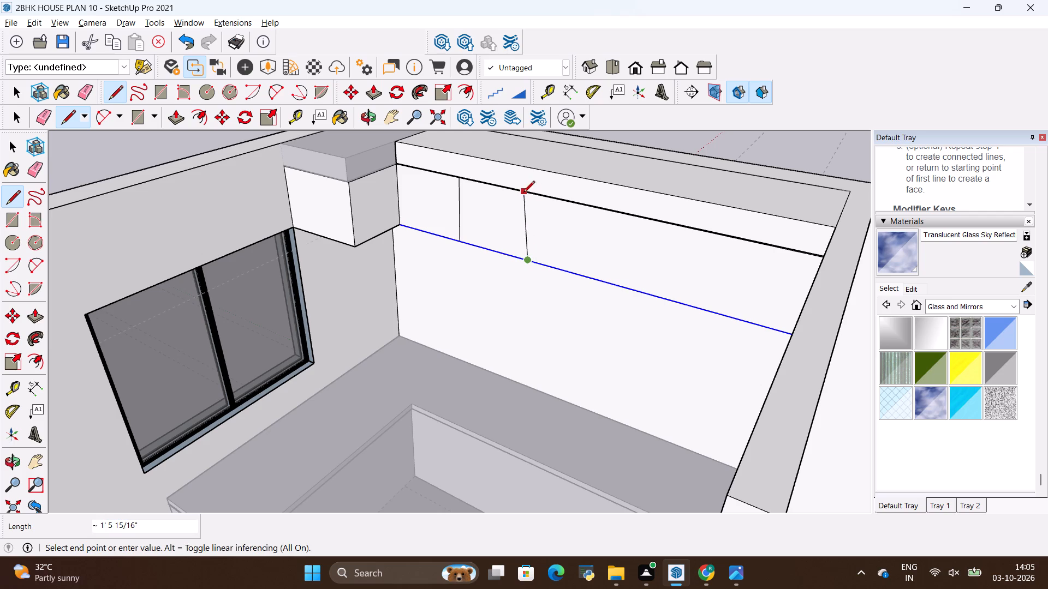
pyautogui.click(536, 198)
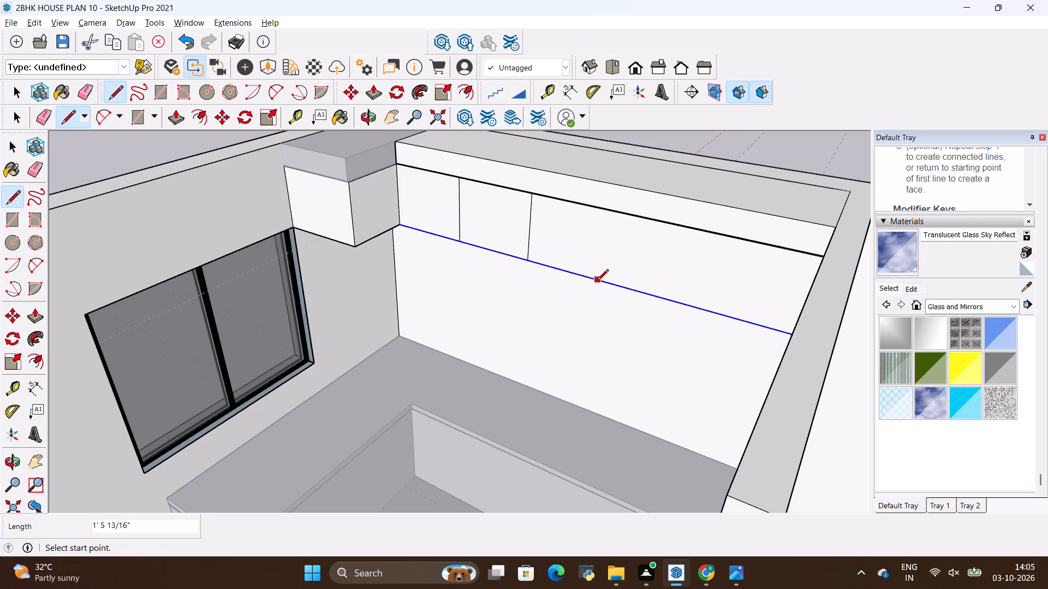
pyautogui.click(605, 284)
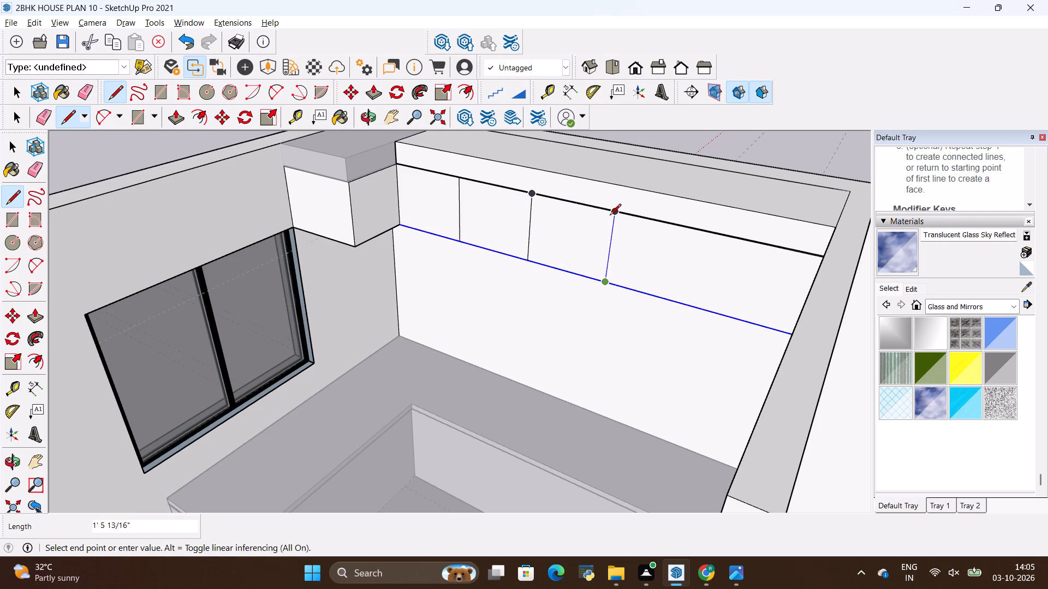
pyautogui.click(610, 213)
pyautogui.scroll(-4, 525, 308)
pyautogui.moveTo(533, 314); pyautogui.dragTo(650, 297, button='middle')
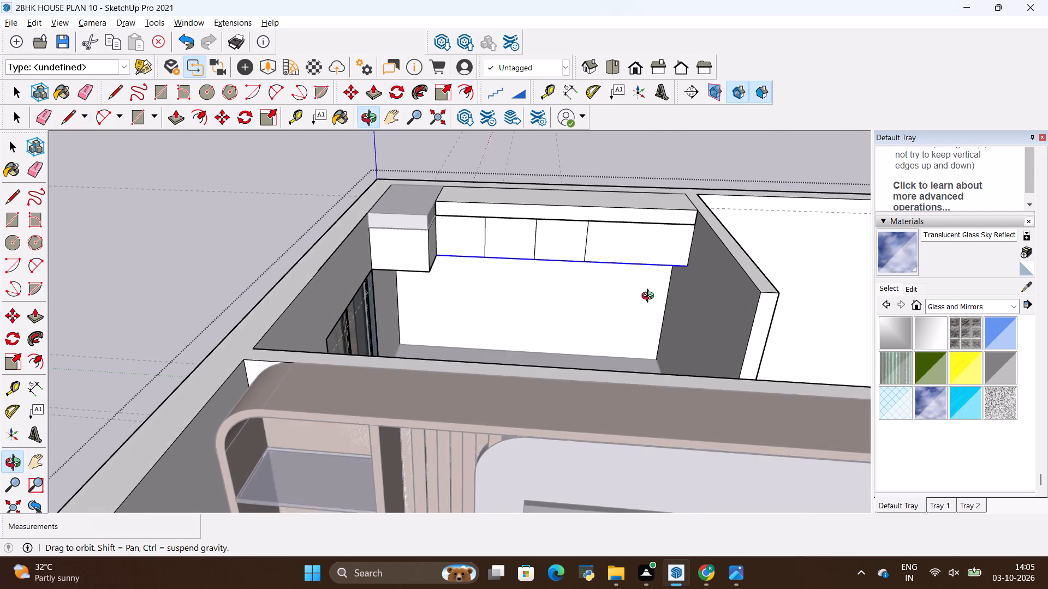
pyautogui.moveTo(650, 297); pyautogui.dragTo(650, 296, button='middle')
pyautogui.click(636, 263)
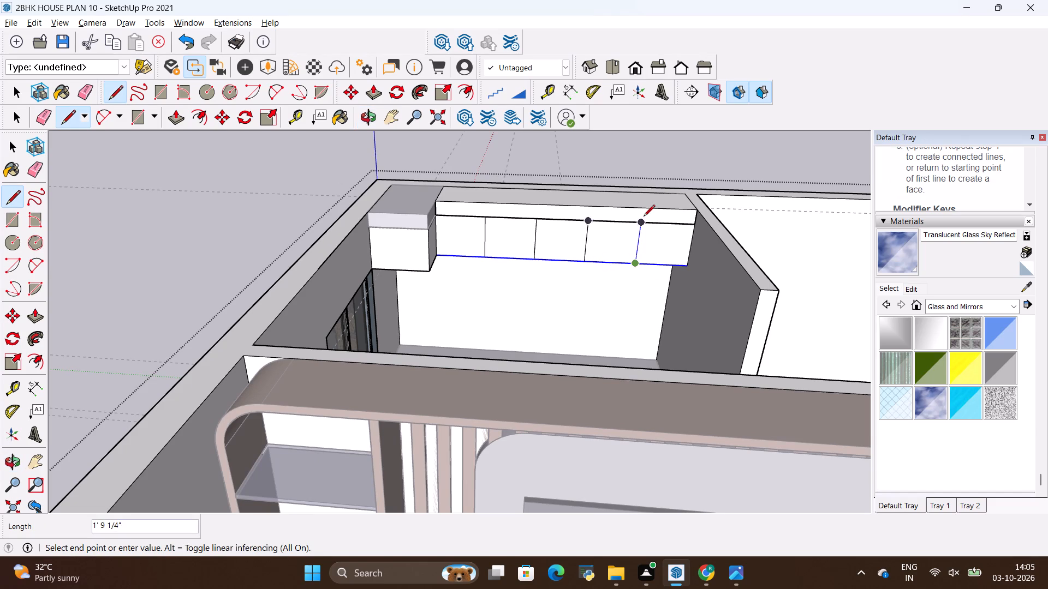
pyautogui.click(642, 224)
pyautogui.press('Escape')
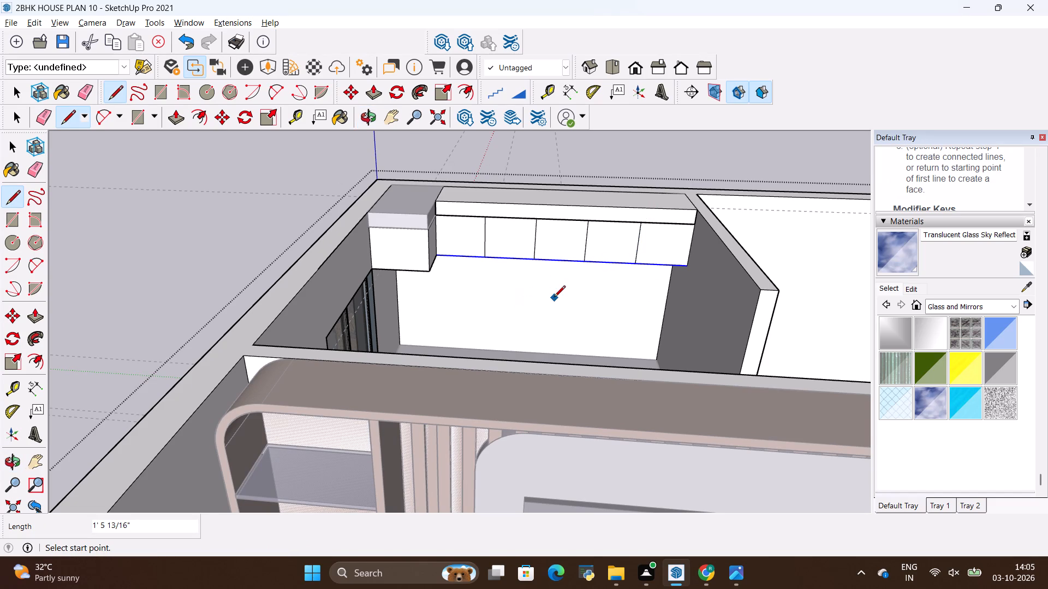
pyautogui.scroll(-2, 581, 287)
pyautogui.moveTo(575, 289); pyautogui.dragTo(360, 290, button='middle')
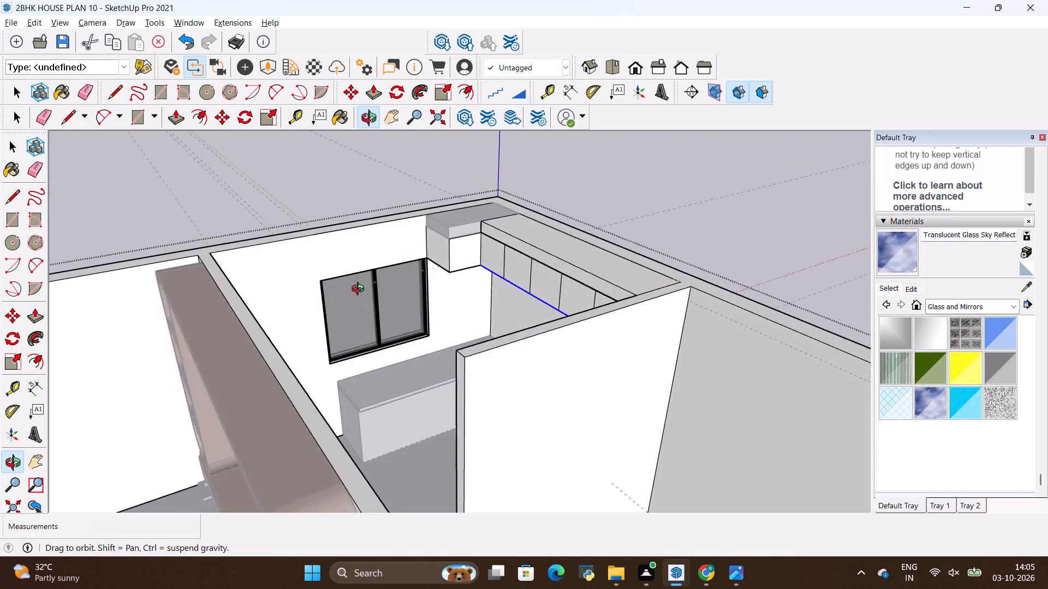
pyautogui.moveTo(360, 290); pyautogui.dragTo(522, 335, button='middle')
pyautogui.scroll(-3, 522, 335)
pyautogui.scroll(2, 541, 400)
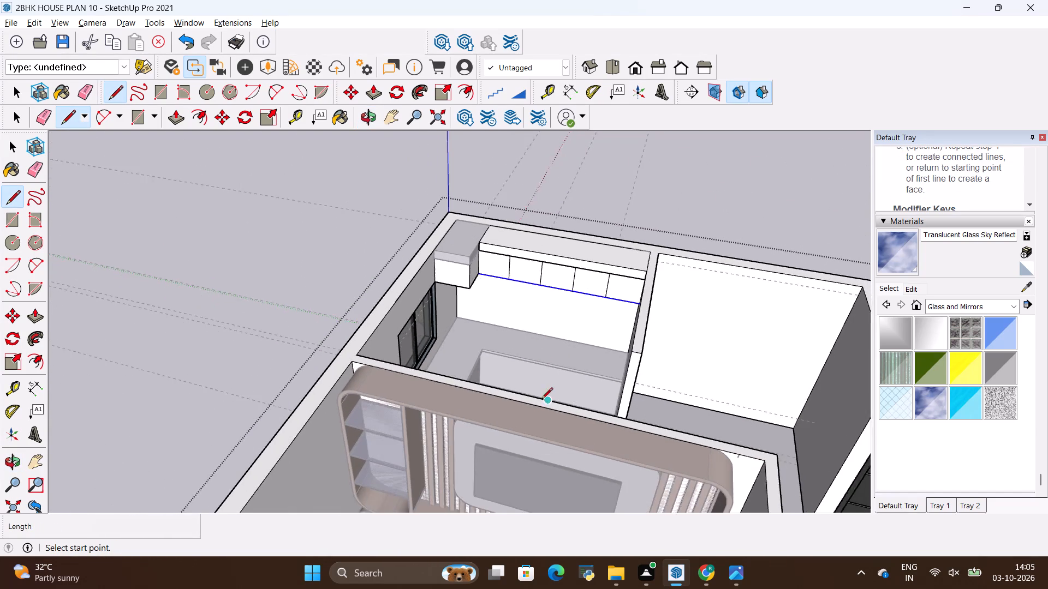
pyautogui.press('space')
pyautogui.click(132, 199)
# Divide the bottom edge of the main wall's base cabinet front into 5 equal segments.
pyautogui.scroll(3, 516, 353)
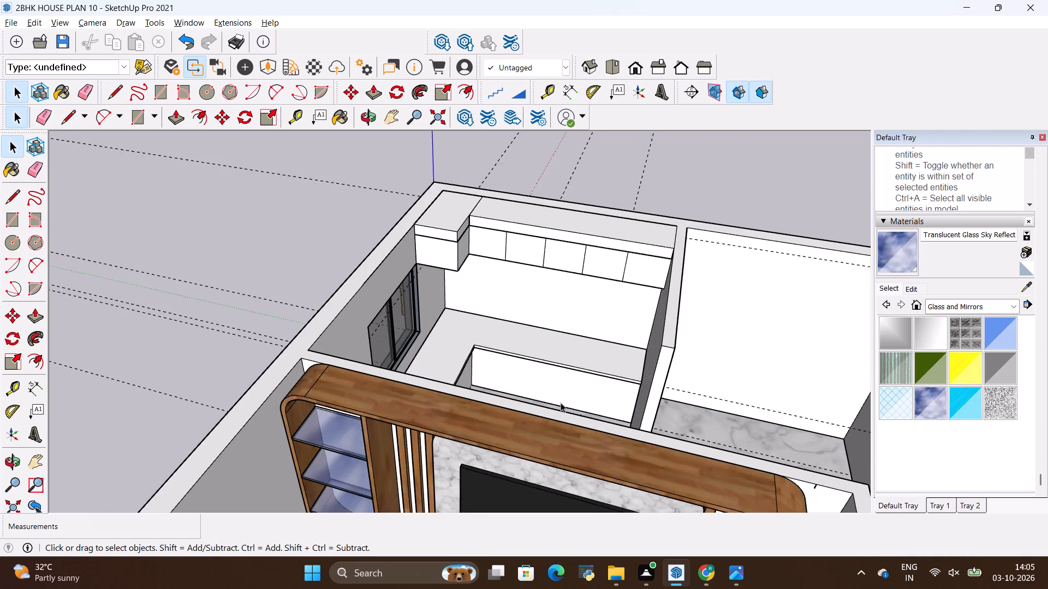
pyautogui.scroll(8, 561, 402)
pyautogui.moveTo(459, 406); pyautogui.dragTo(362, 351, button='middle')
pyautogui.scroll(1, 458, 404)
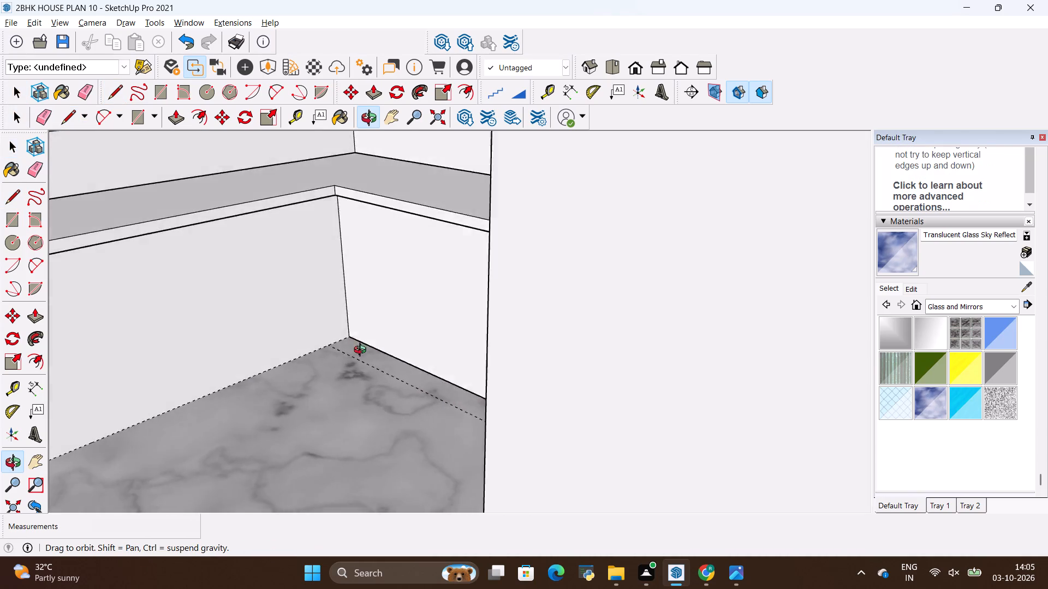
pyautogui.moveTo(362, 351); pyautogui.dragTo(489, 399, button='middle')
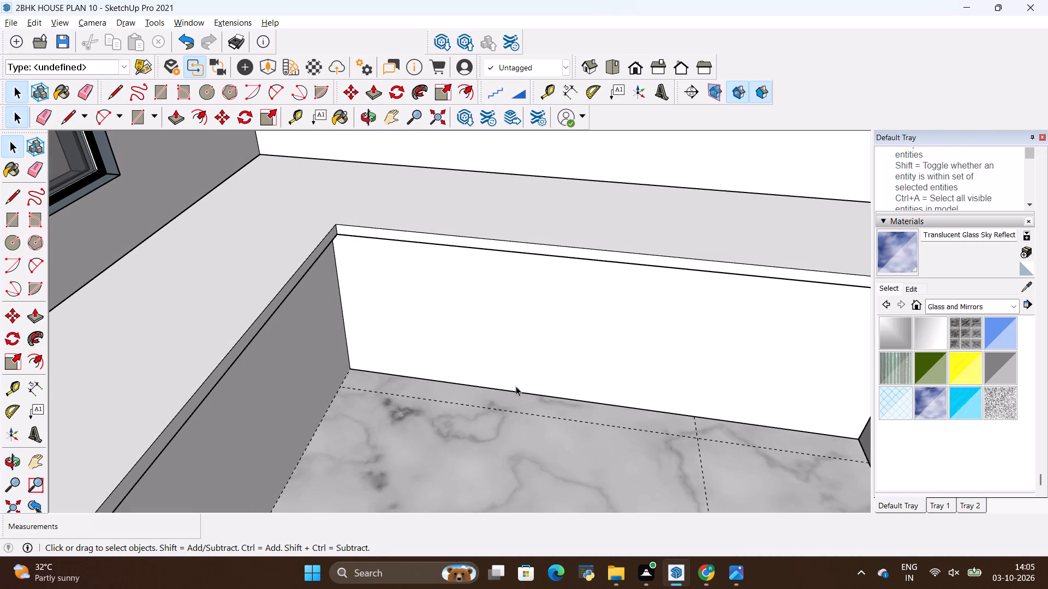
pyautogui.press('space')
pyautogui.click(516, 390)
pyautogui.rightClick(516, 390)
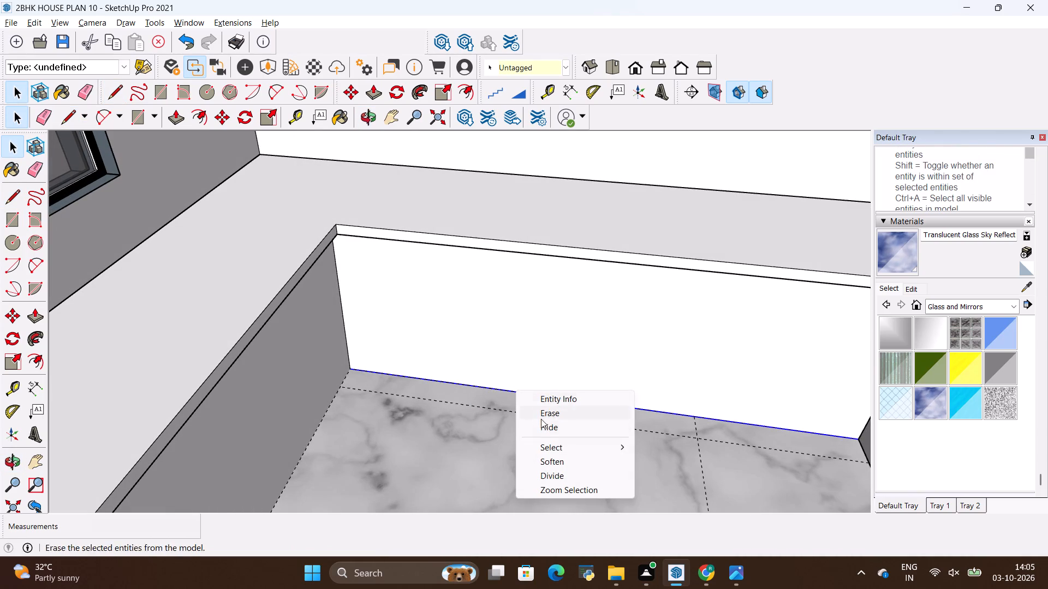
pyautogui.click(549, 474)
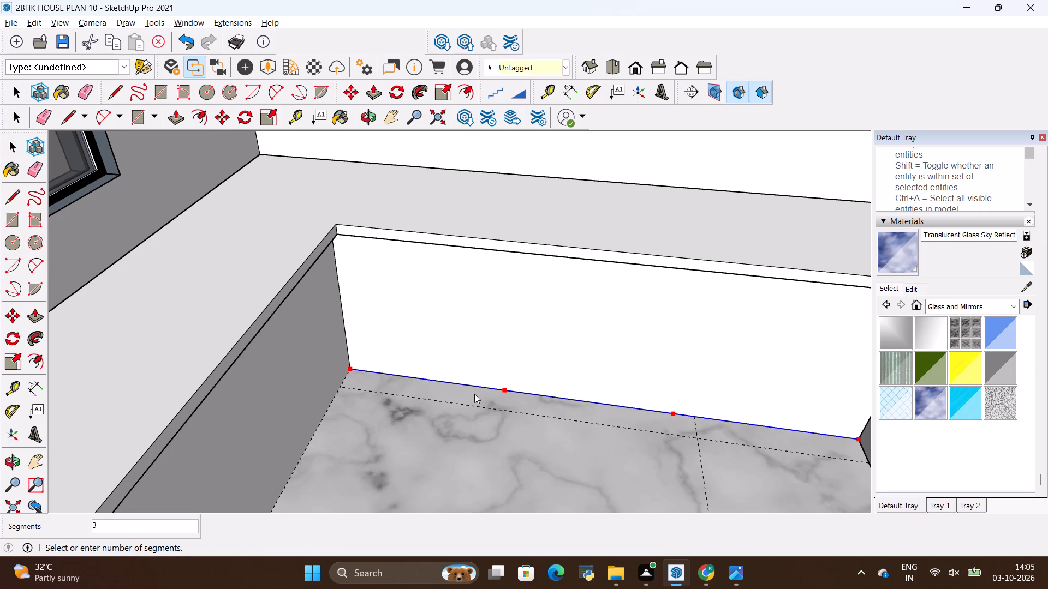
pyautogui.click(441, 386)
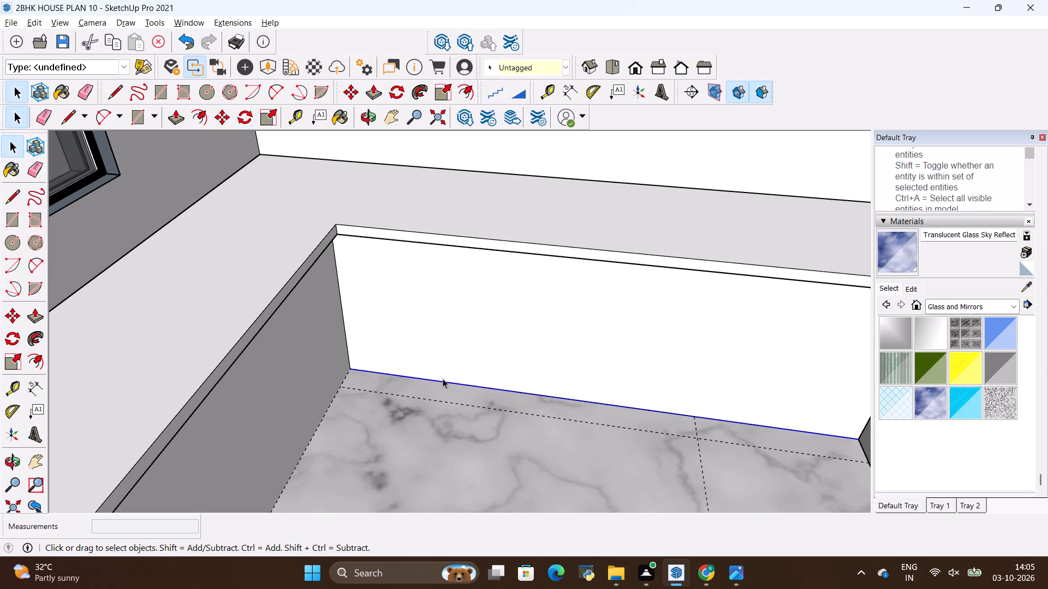
# Draw four vertical lines about 2' 10" long from the division points up to the countertop band, splitting the main wall's base cabinet front into five doors.
pyautogui.press('l')
pyautogui.click(445, 381)
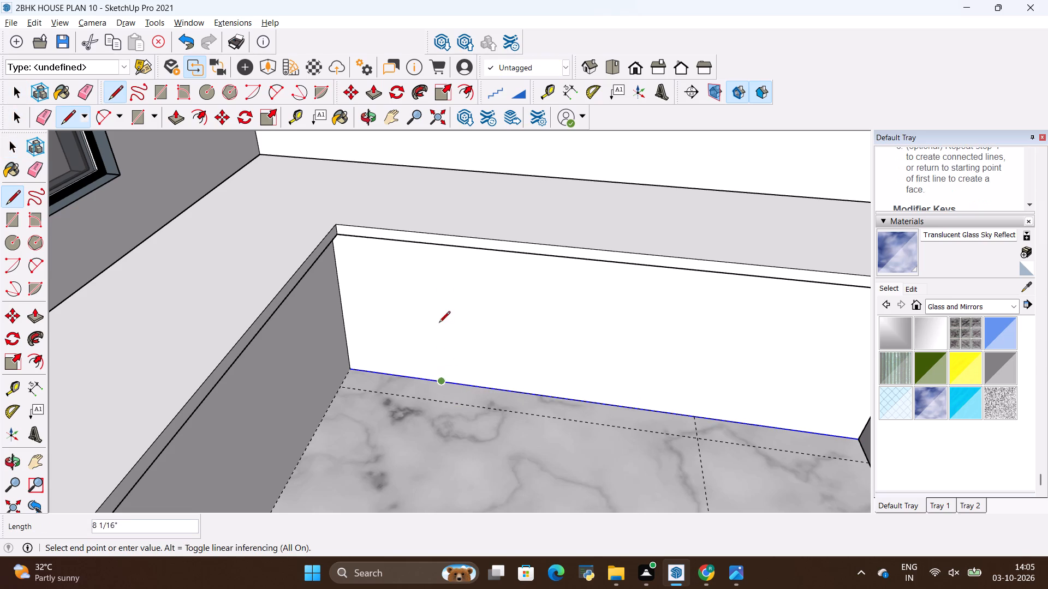
pyautogui.moveTo(432, 249); pyautogui.dragTo(427, 163, button='middle')
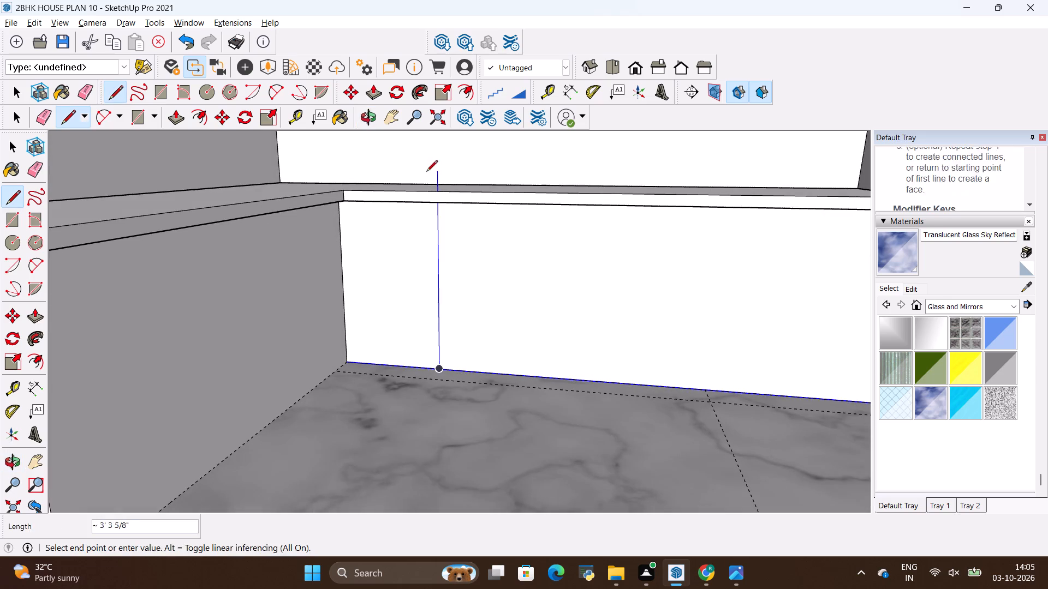
pyautogui.moveTo(443, 217); pyautogui.dragTo(445, 165, button='middle')
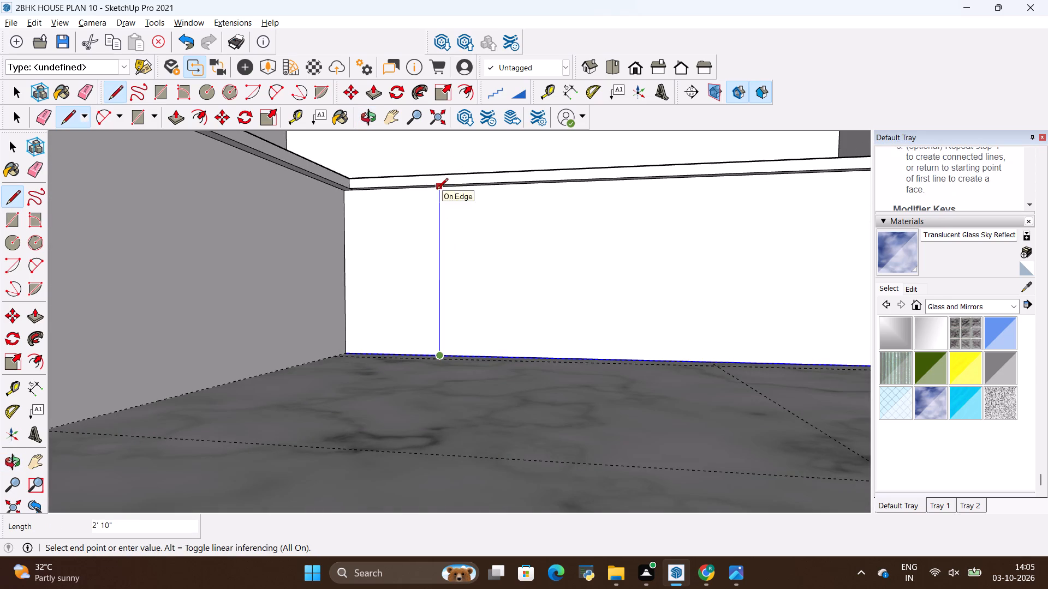
pyautogui.click(437, 190)
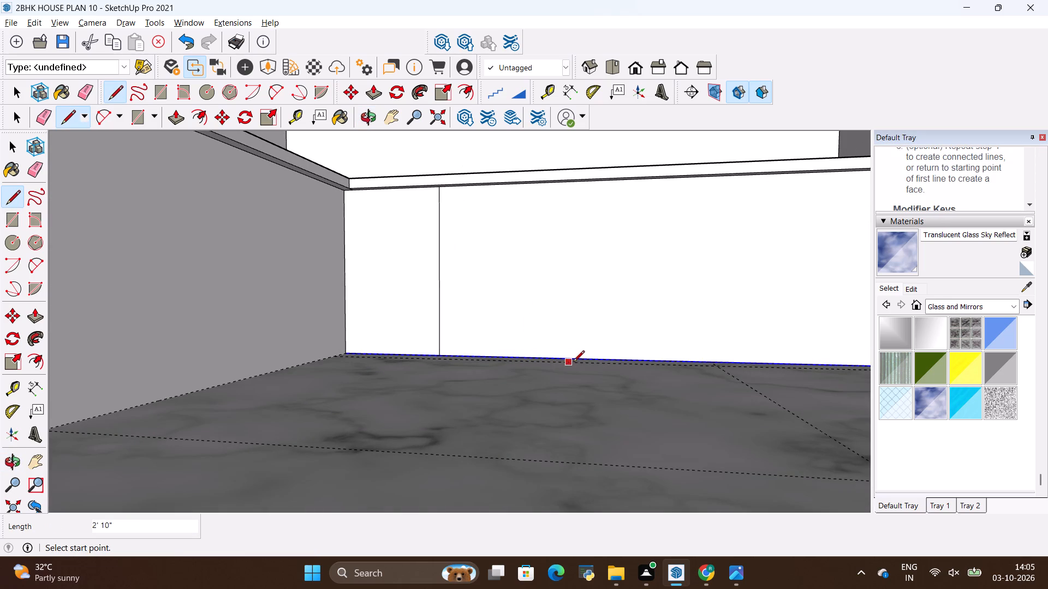
pyautogui.click(542, 357)
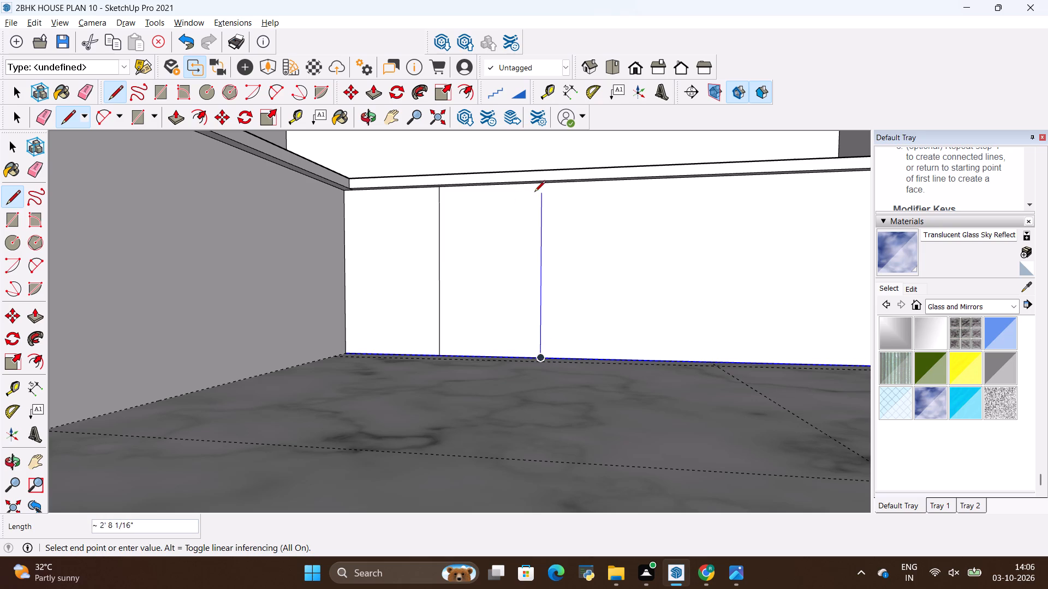
pyautogui.click(540, 185)
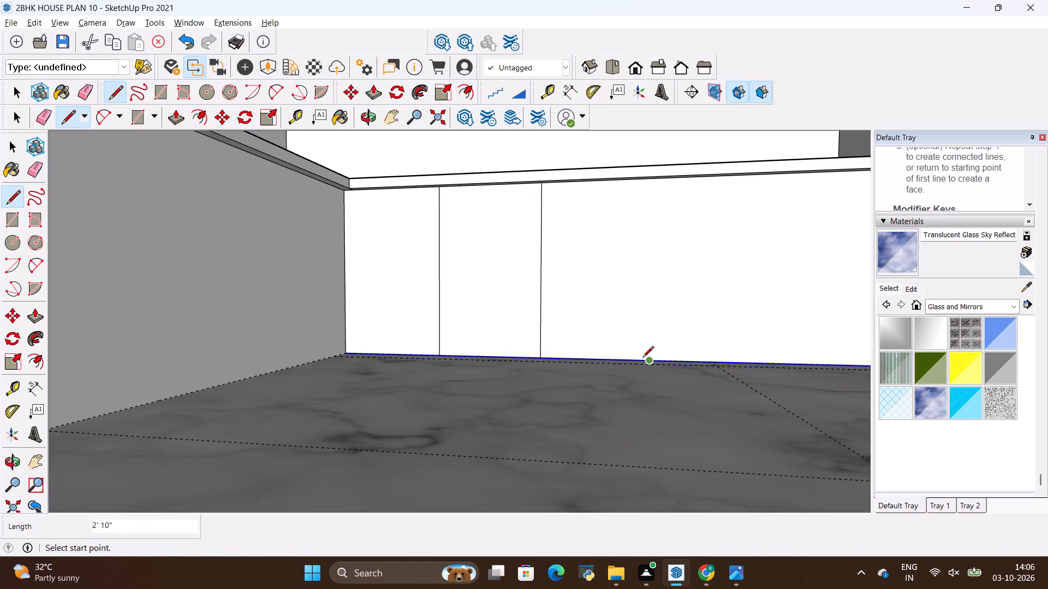
pyautogui.click(643, 359)
pyautogui.moveTo(653, 182); pyautogui.dragTo(648, 184)
pyautogui.scroll(-2, 449, 404)
pyautogui.scroll(20, 489, 384)
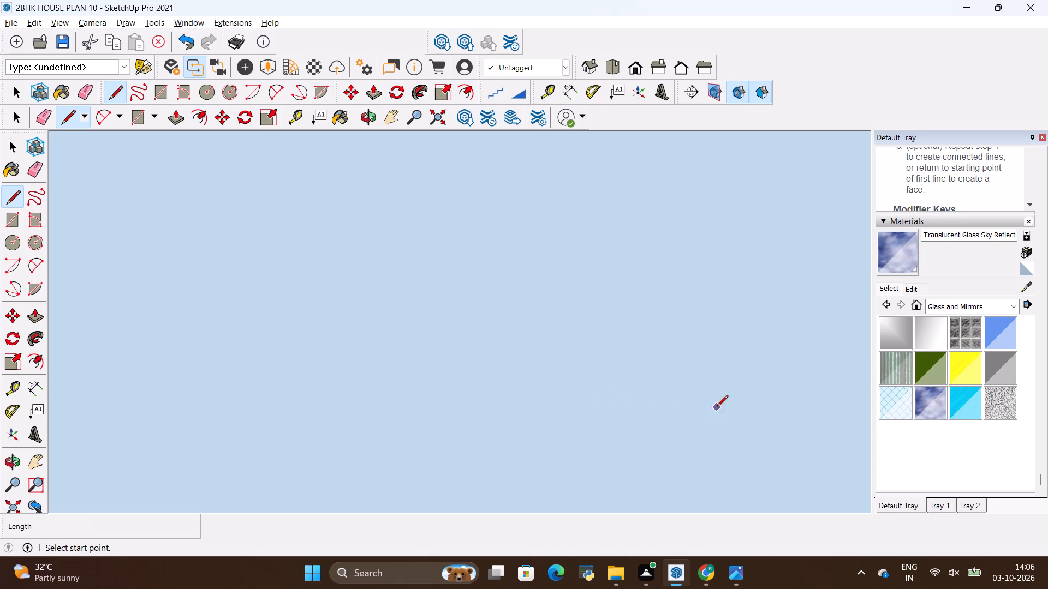
pyautogui.scroll(11, 717, 407)
pyautogui.scroll(-4, 716, 395)
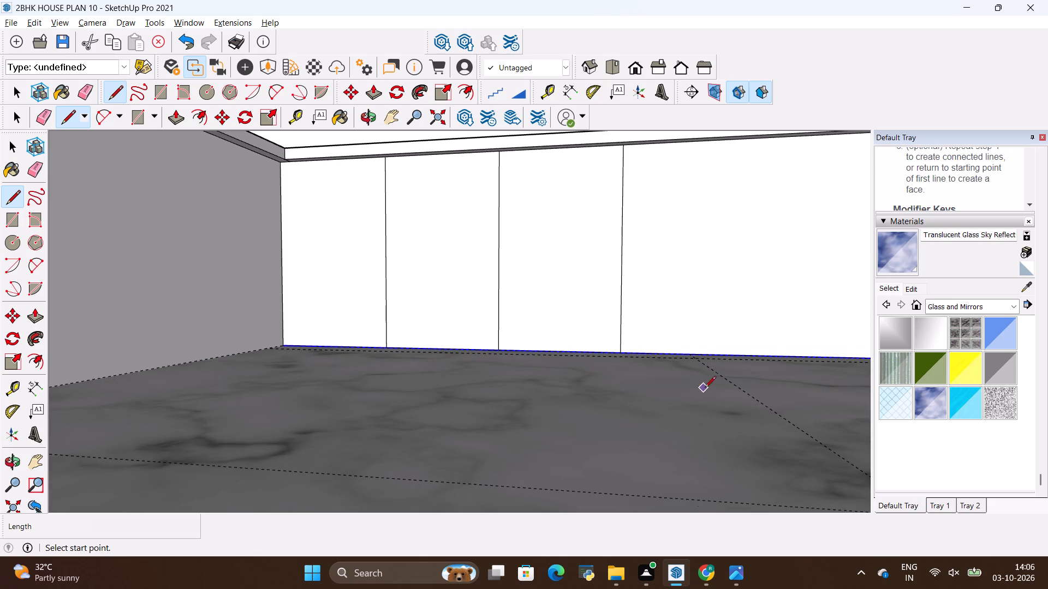
pyautogui.keyDown('shift'); pyautogui.moveTo(711, 380); pyautogui.dragTo(415, 441, button='middle'); pyautogui.keyUp('shift')
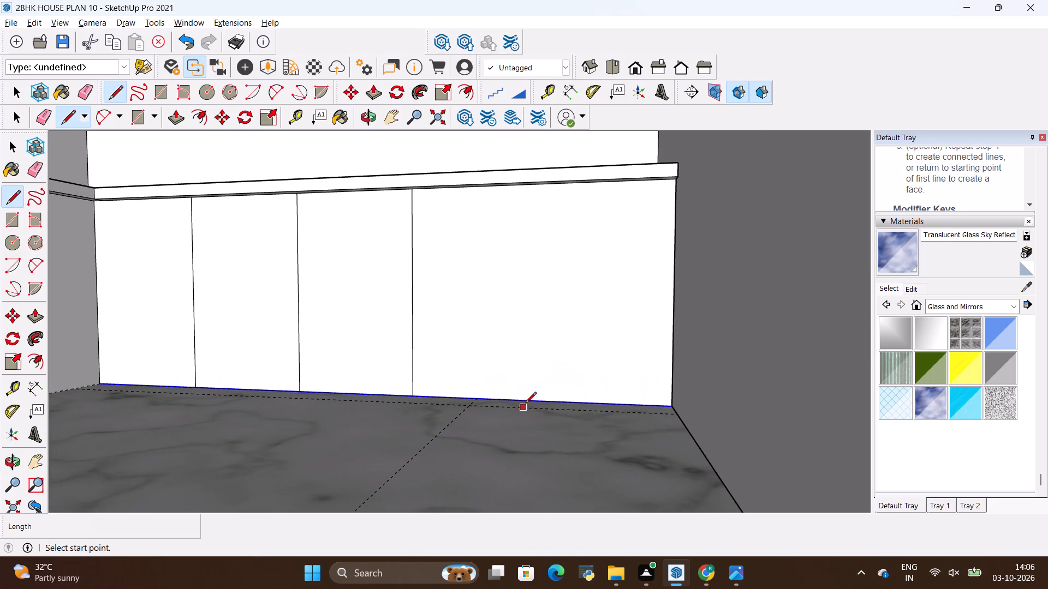
pyautogui.click(528, 402)
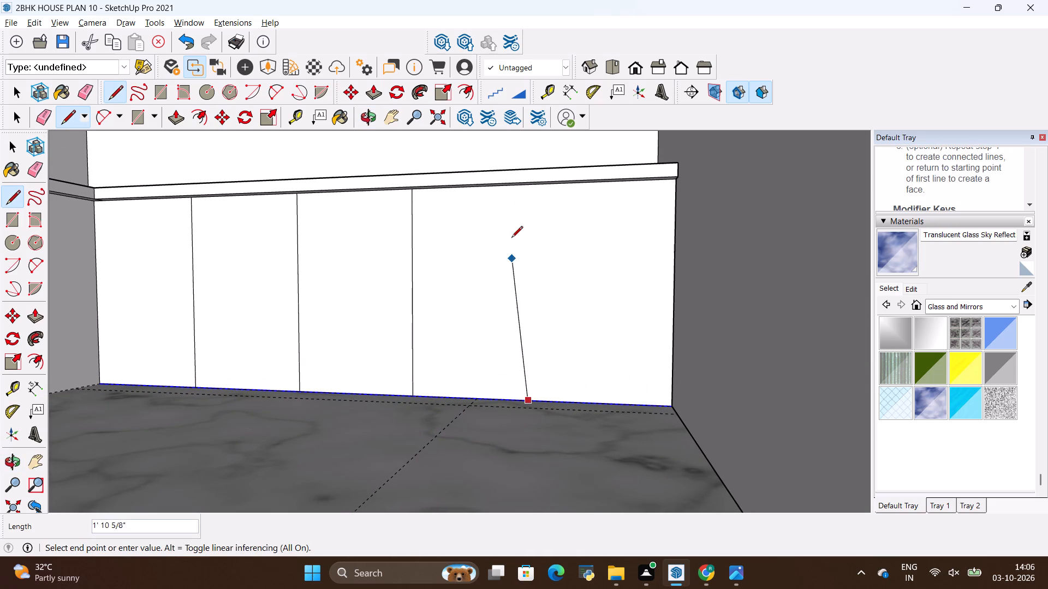
pyautogui.press('Escape')
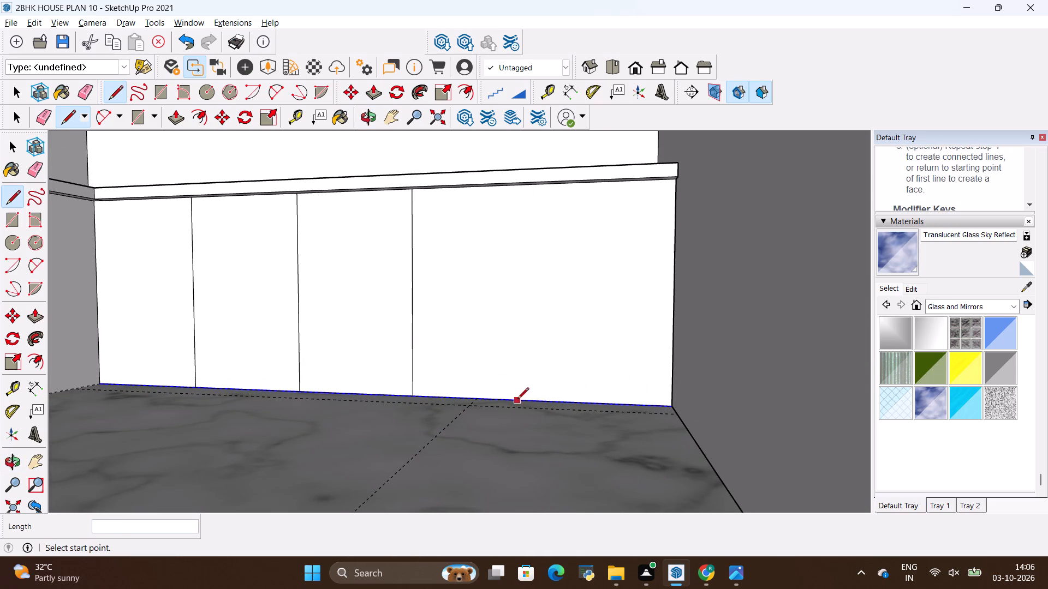
pyautogui.click(537, 403)
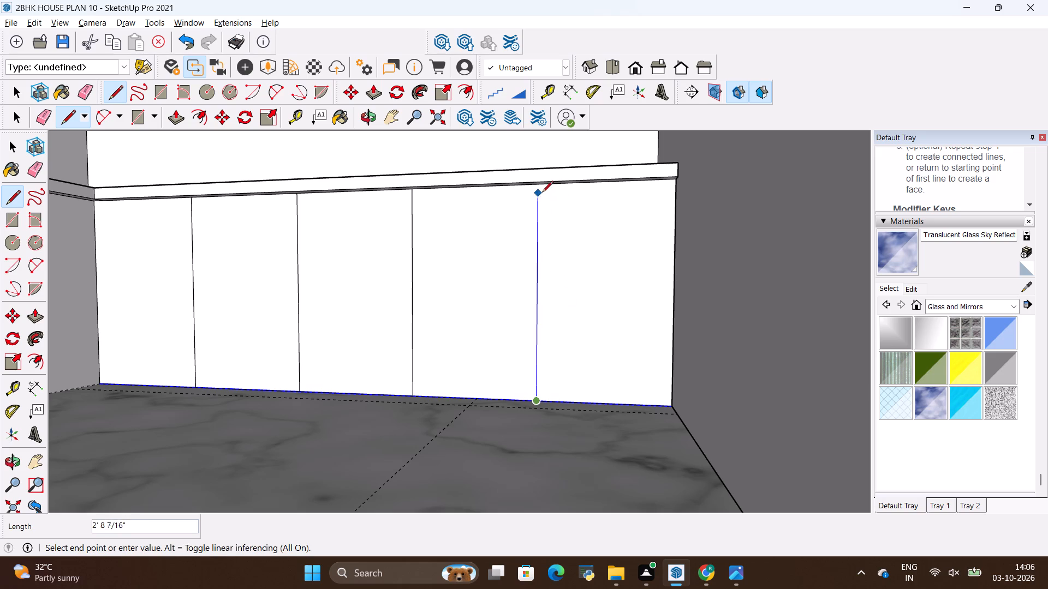
pyautogui.click(538, 189)
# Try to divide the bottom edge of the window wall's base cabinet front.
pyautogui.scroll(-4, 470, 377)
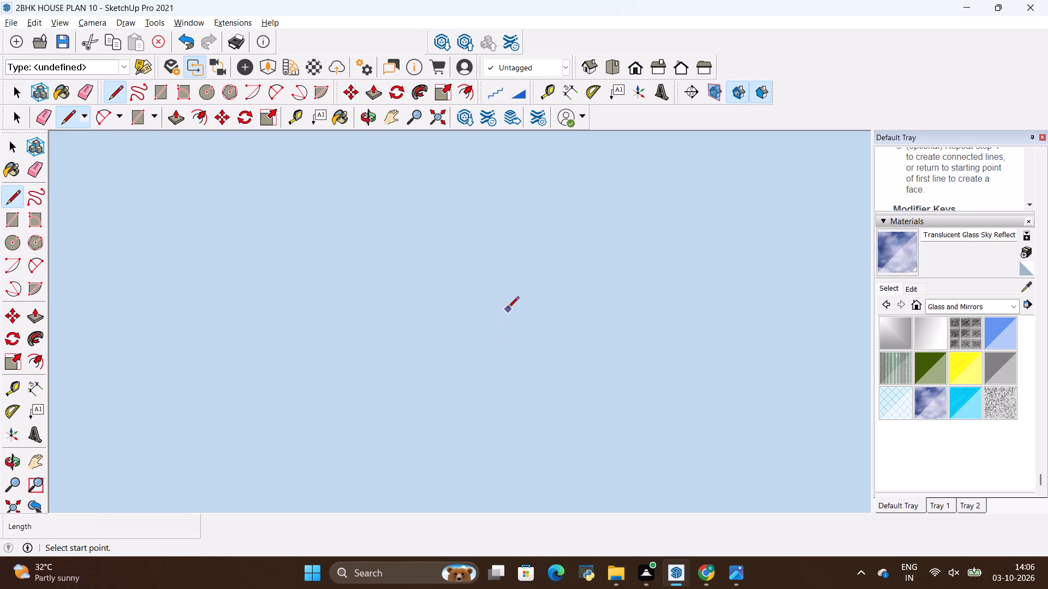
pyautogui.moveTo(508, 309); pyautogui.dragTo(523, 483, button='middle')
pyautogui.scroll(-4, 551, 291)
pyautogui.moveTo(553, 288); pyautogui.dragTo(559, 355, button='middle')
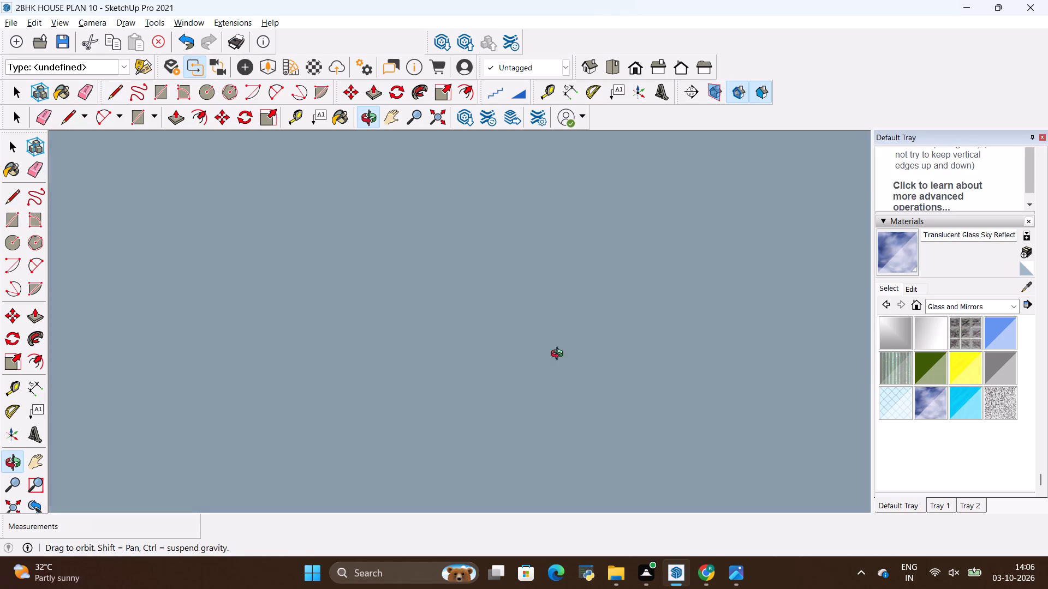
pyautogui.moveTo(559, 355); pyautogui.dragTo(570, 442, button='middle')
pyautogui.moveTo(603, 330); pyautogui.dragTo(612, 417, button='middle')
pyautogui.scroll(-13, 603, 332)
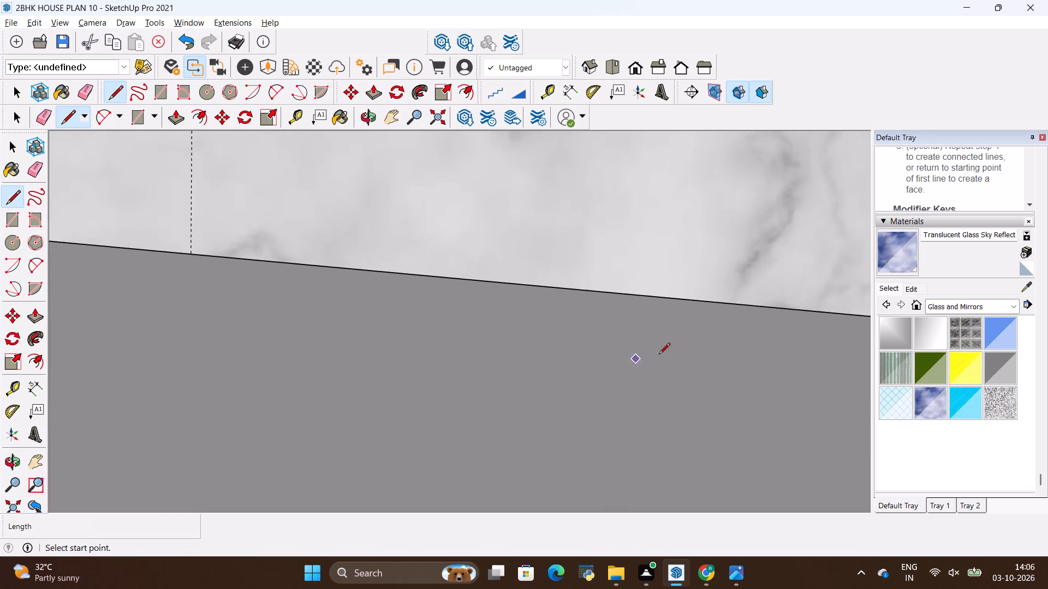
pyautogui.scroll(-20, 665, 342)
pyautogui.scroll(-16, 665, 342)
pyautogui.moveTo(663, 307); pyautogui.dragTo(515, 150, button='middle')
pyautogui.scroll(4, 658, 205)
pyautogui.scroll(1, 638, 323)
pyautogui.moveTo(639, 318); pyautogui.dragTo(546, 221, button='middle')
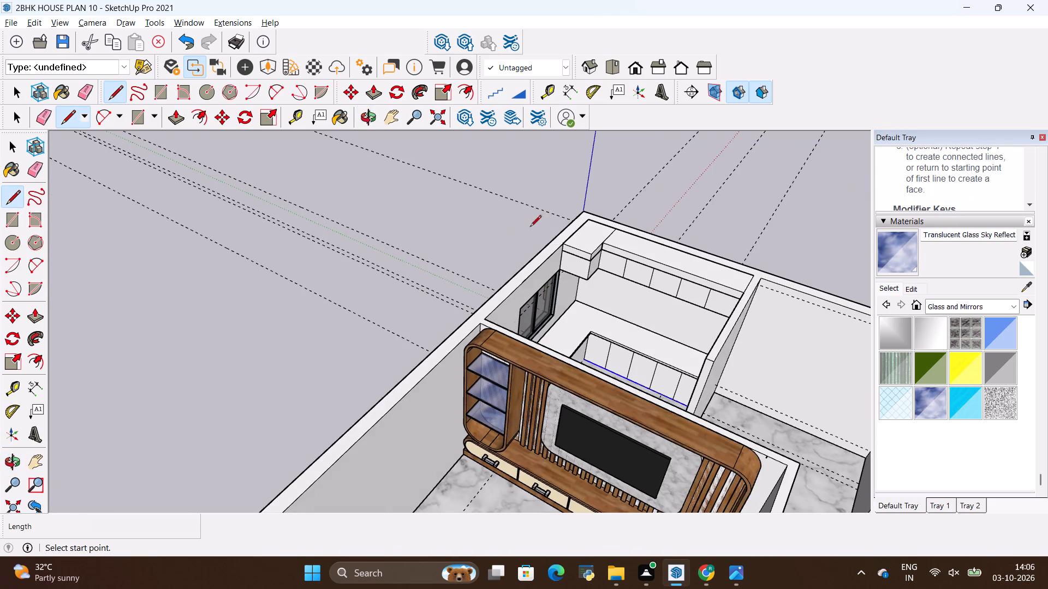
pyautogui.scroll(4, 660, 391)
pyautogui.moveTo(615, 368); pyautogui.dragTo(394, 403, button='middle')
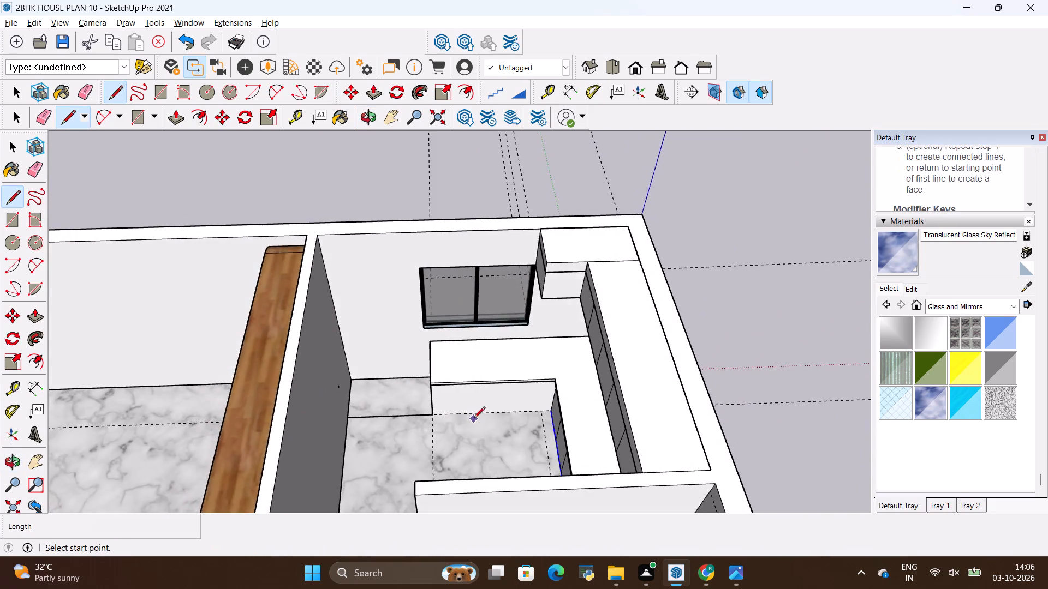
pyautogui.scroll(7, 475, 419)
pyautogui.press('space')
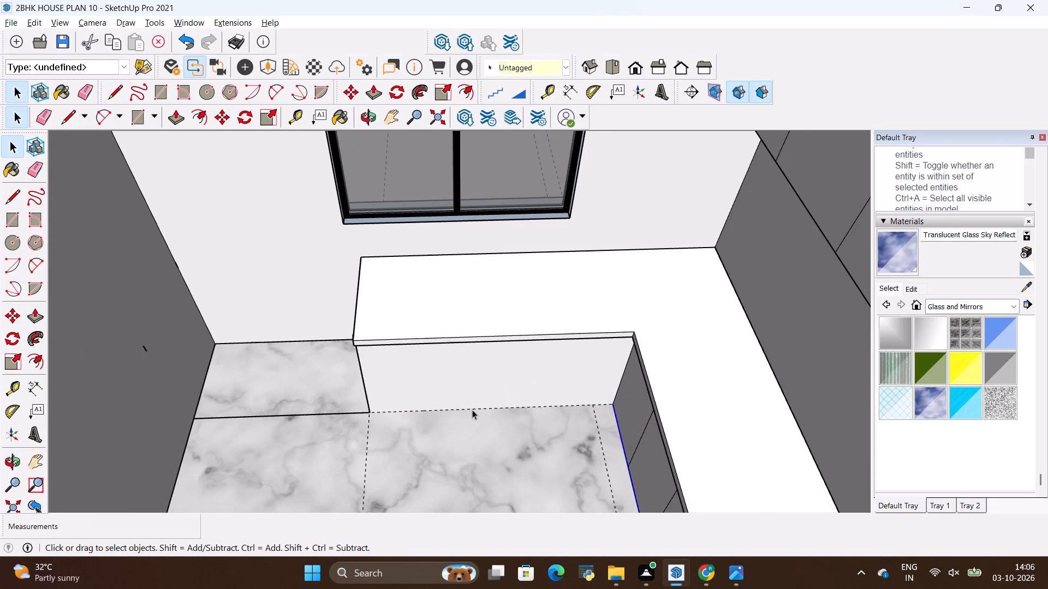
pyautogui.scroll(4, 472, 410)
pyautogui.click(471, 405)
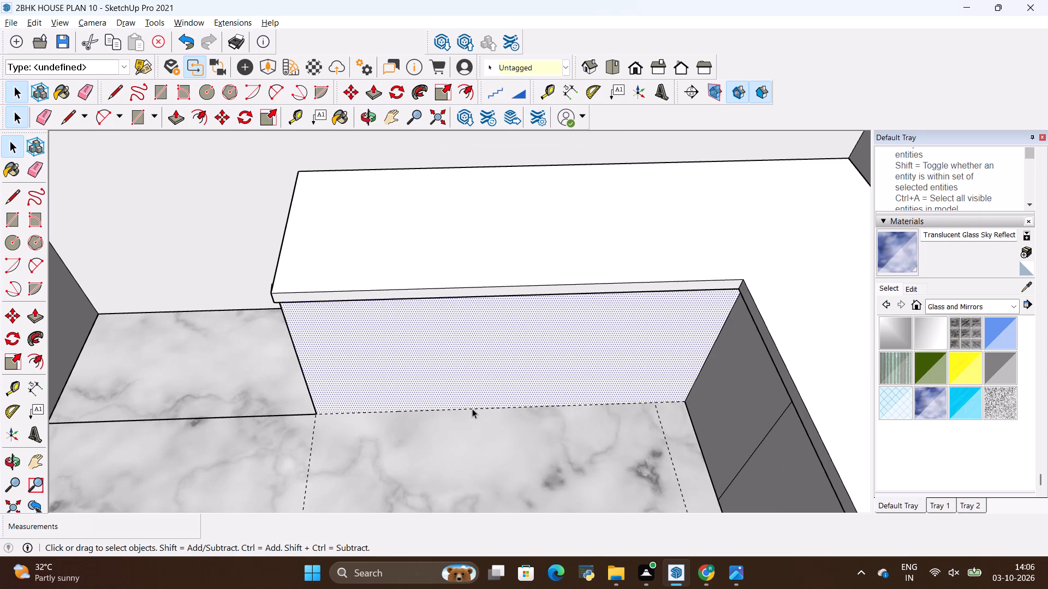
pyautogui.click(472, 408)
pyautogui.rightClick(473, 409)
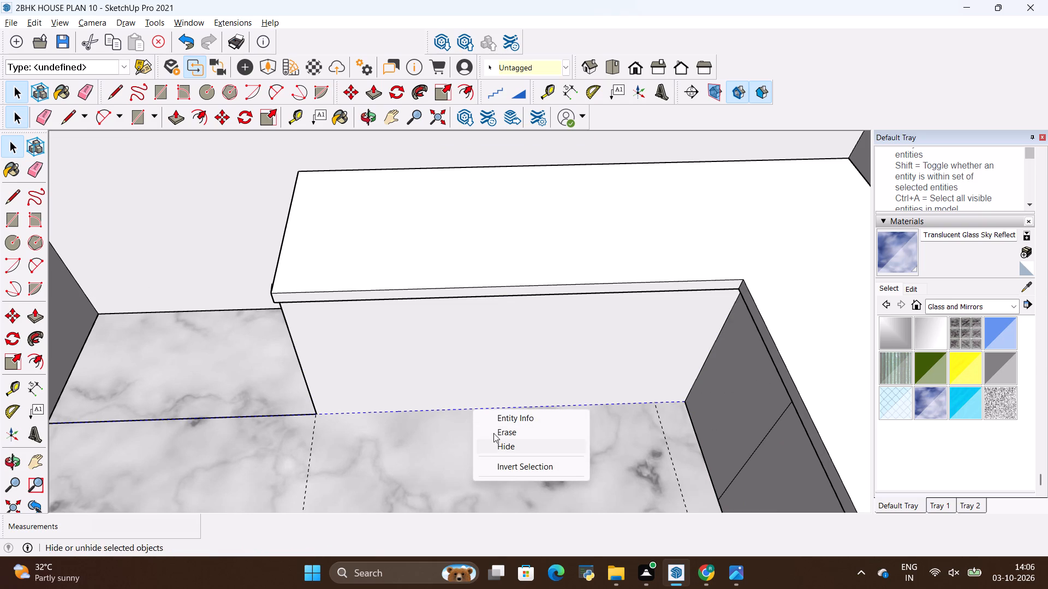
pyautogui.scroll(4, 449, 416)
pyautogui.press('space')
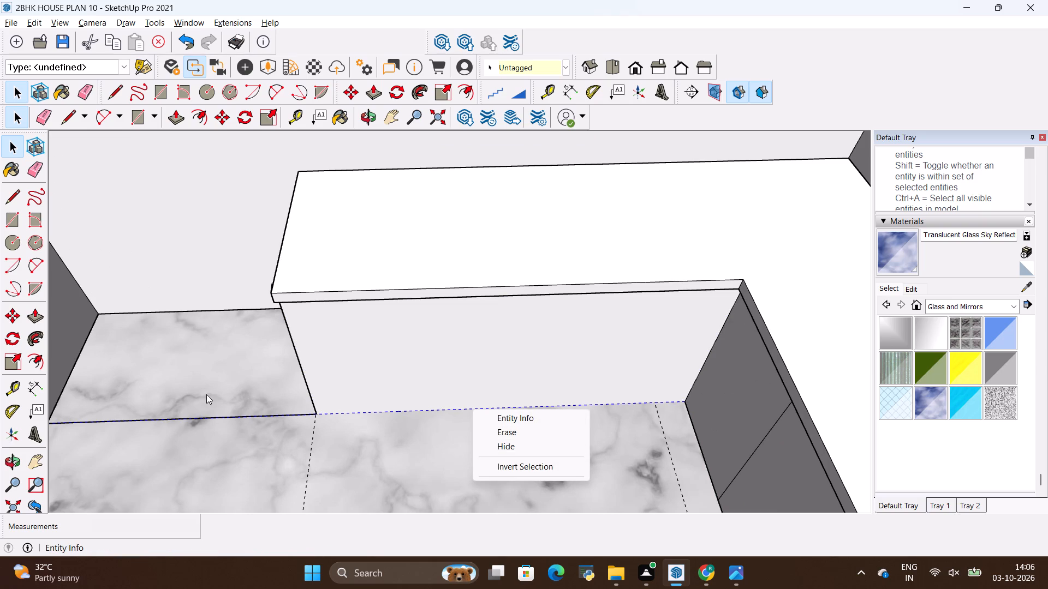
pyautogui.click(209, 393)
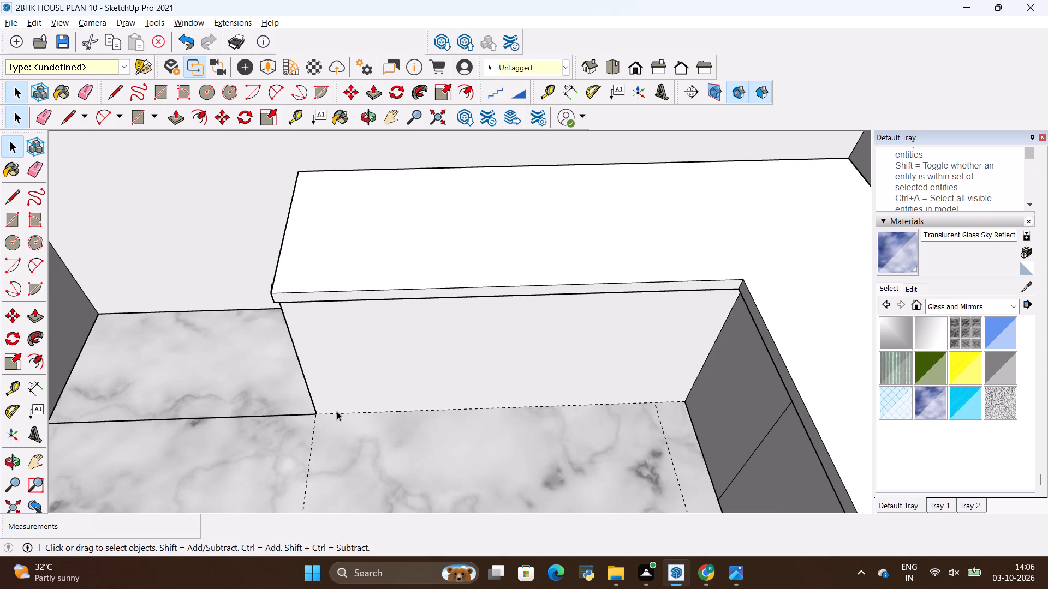
# Draw a 6' line along the bottom of the window wall's base cabinet front, from its outer corner to the inner corner.
pyautogui.press('l')
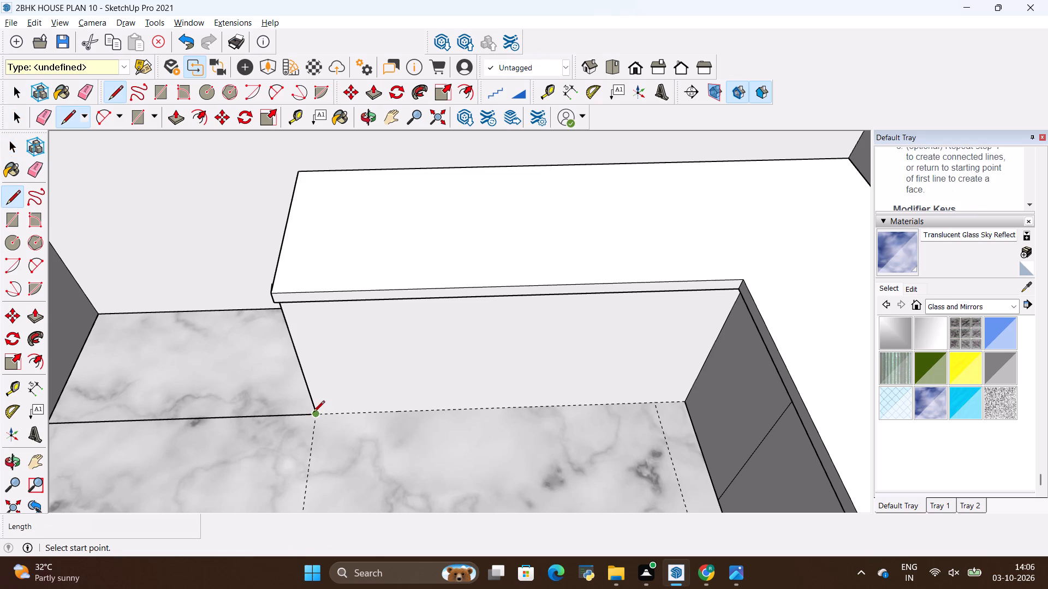
pyautogui.click(313, 413)
pyautogui.click(684, 404)
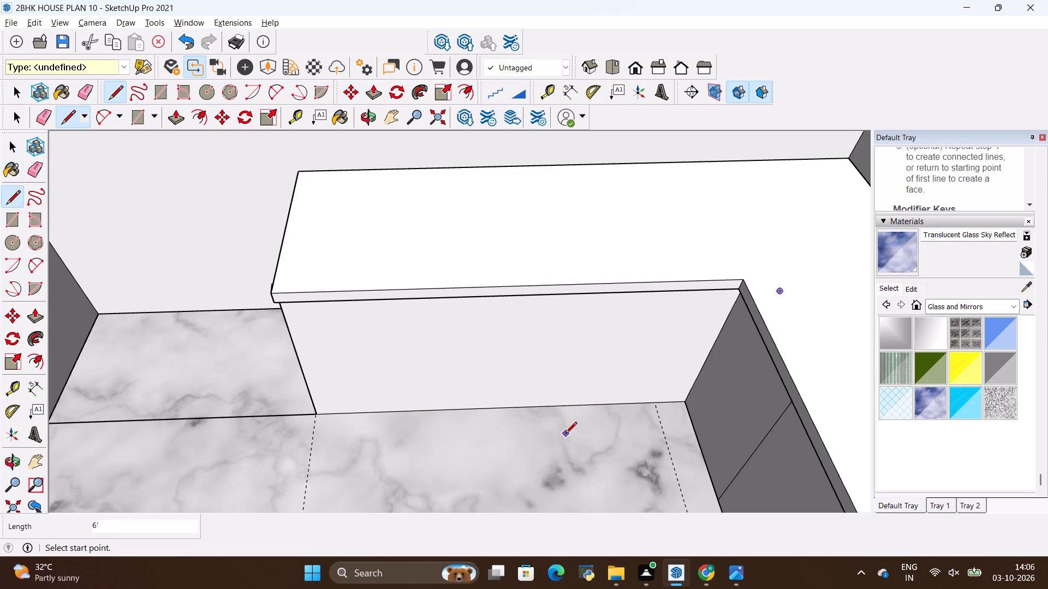
pyautogui.press('Escape')
# Divide the bottom edge of the window wall's base cabinet front into 3 equal segments.
pyautogui.press('space')
pyautogui.click(532, 410)
pyautogui.click(526, 403)
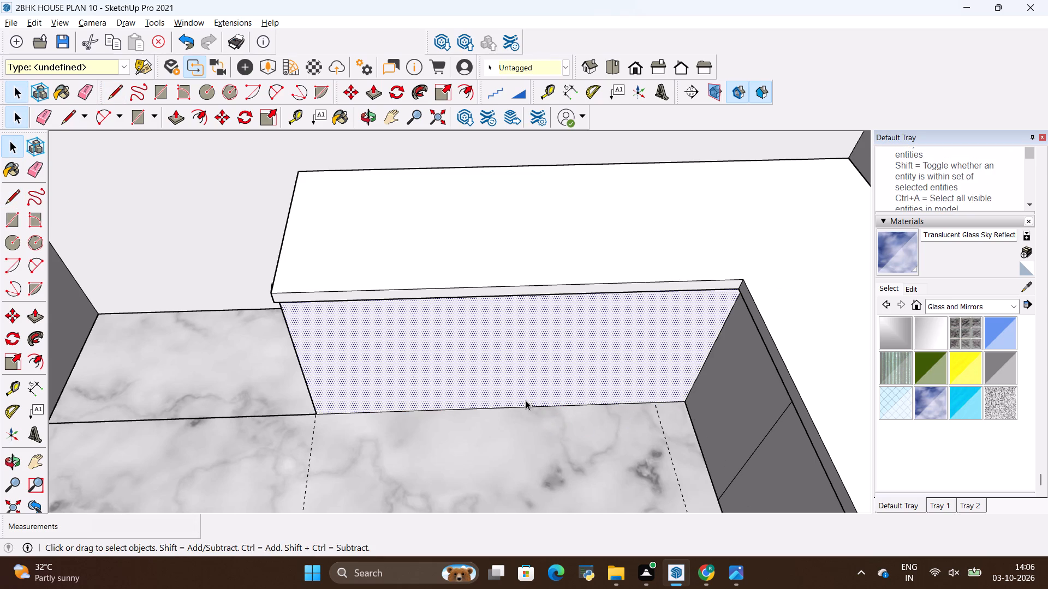
pyautogui.click(527, 404)
pyautogui.click(530, 407)
pyautogui.rightClick(530, 407)
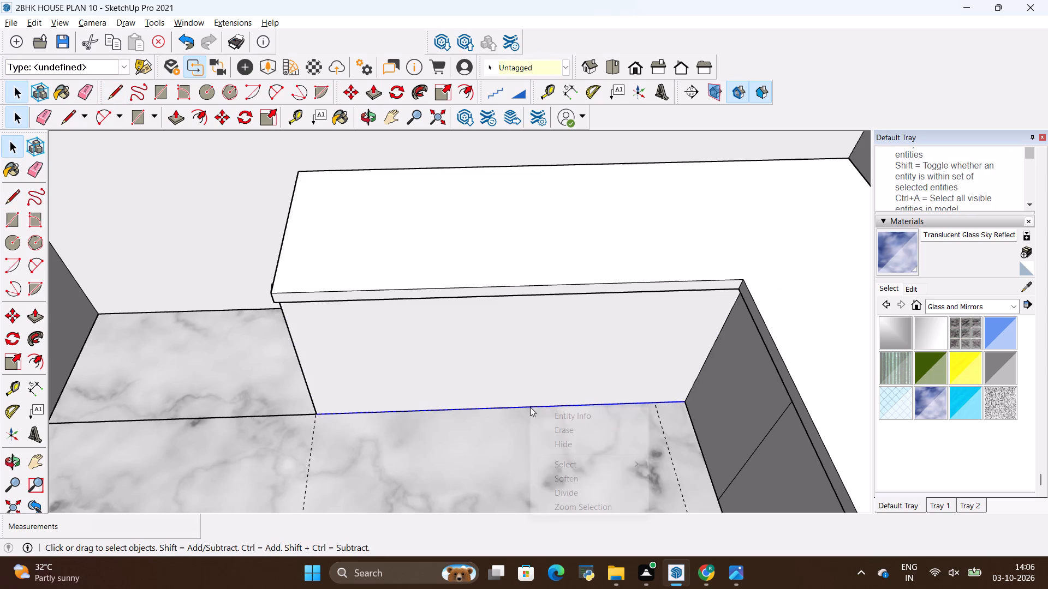
pyautogui.click(566, 494)
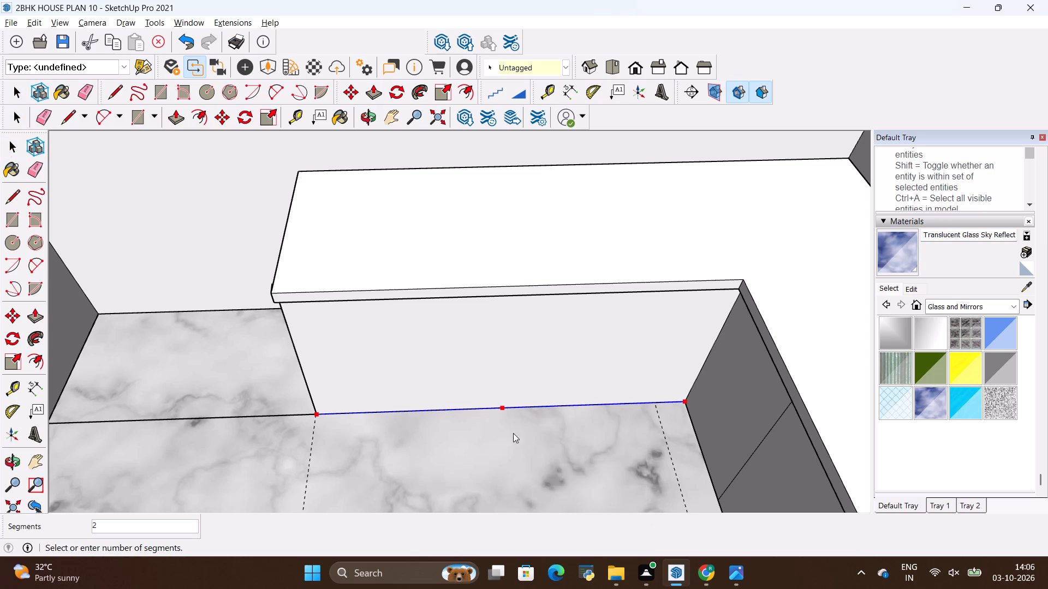
pyautogui.click(430, 412)
# Draw two vertical lines about 2' 10" long from the division points to the countertop band, splitting the window wall's base cabinet front into three doors.
pyautogui.press('l')
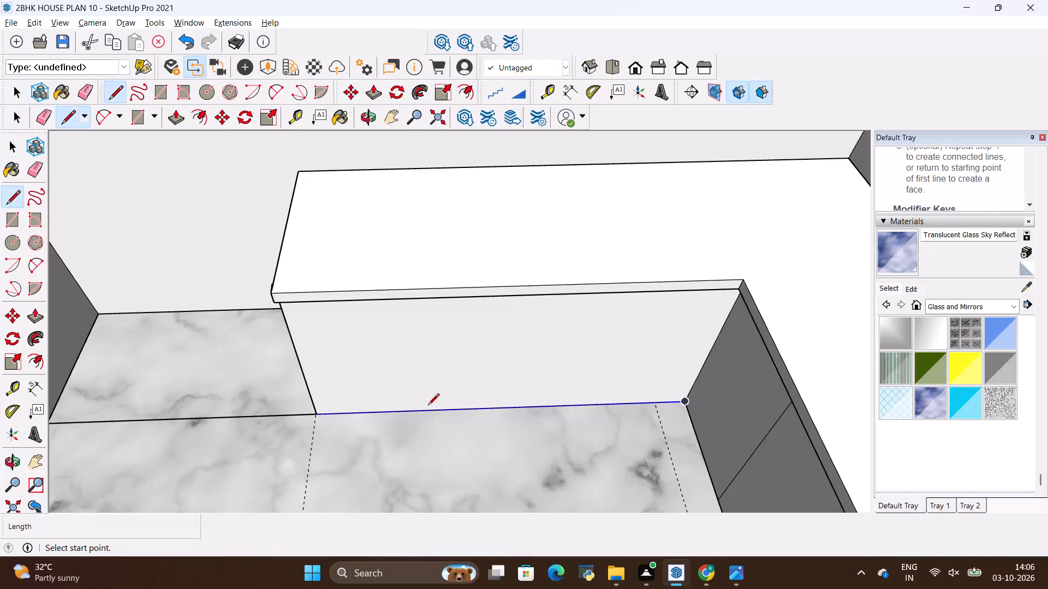
pyautogui.click(443, 411)
pyautogui.moveTo(409, 311); pyautogui.dragTo(450, 147, button='middle')
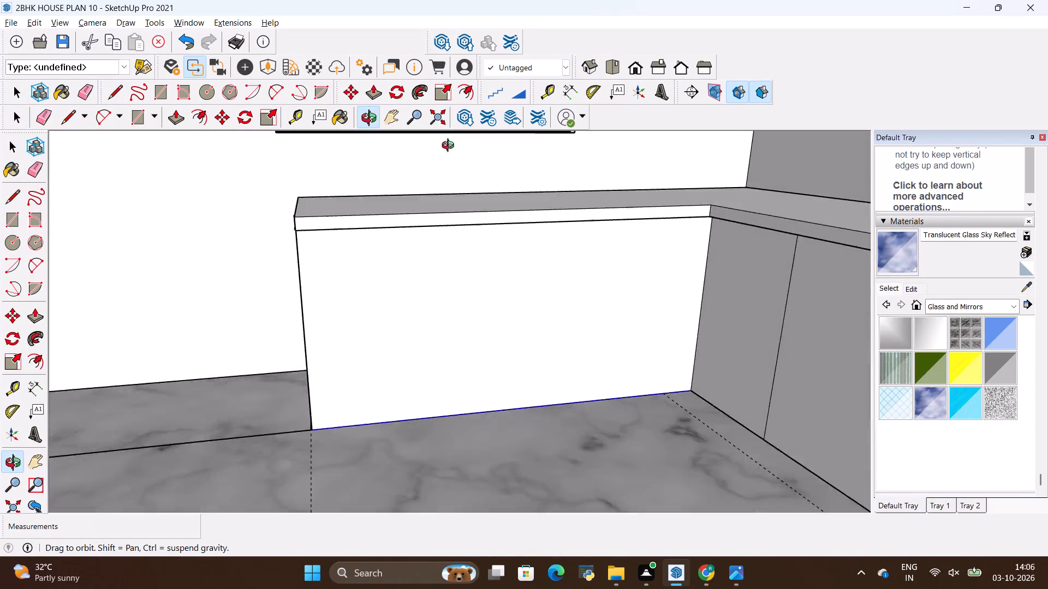
pyautogui.moveTo(450, 147); pyautogui.dragTo(450, 145, button='middle')
pyautogui.moveTo(455, 275); pyautogui.dragTo(439, 219, button='middle')
pyautogui.moveTo(439, 219); pyautogui.dragTo(449, 262, button='middle')
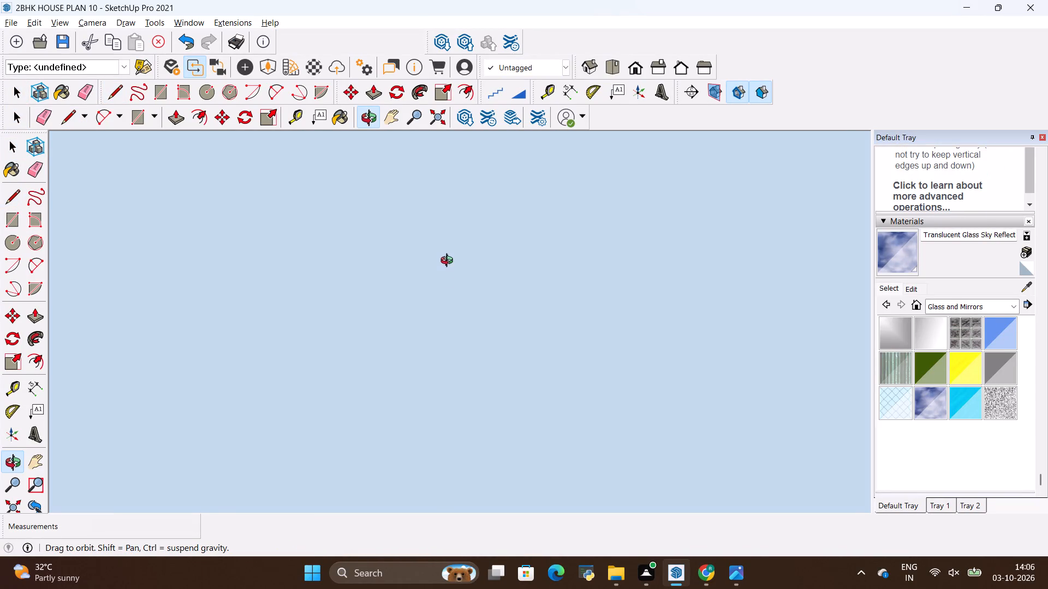
pyautogui.moveTo(449, 262); pyautogui.dragTo(444, 411, button='middle')
pyautogui.moveTo(461, 292); pyautogui.dragTo(447, 472, button='middle')
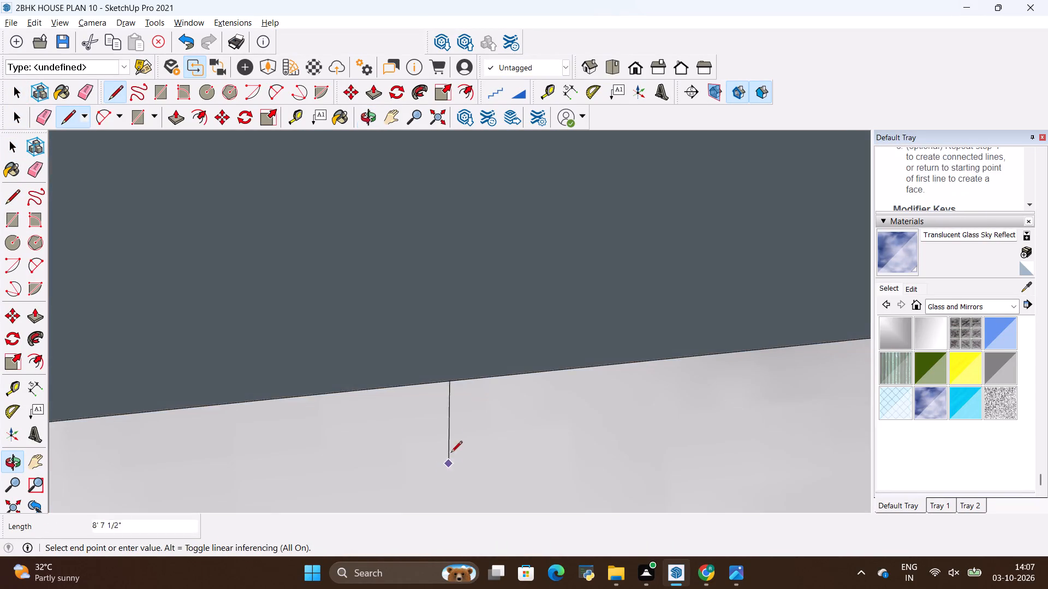
pyautogui.moveTo(452, 324); pyautogui.dragTo(475, 423, button='middle')
pyautogui.scroll(-13, 475, 418)
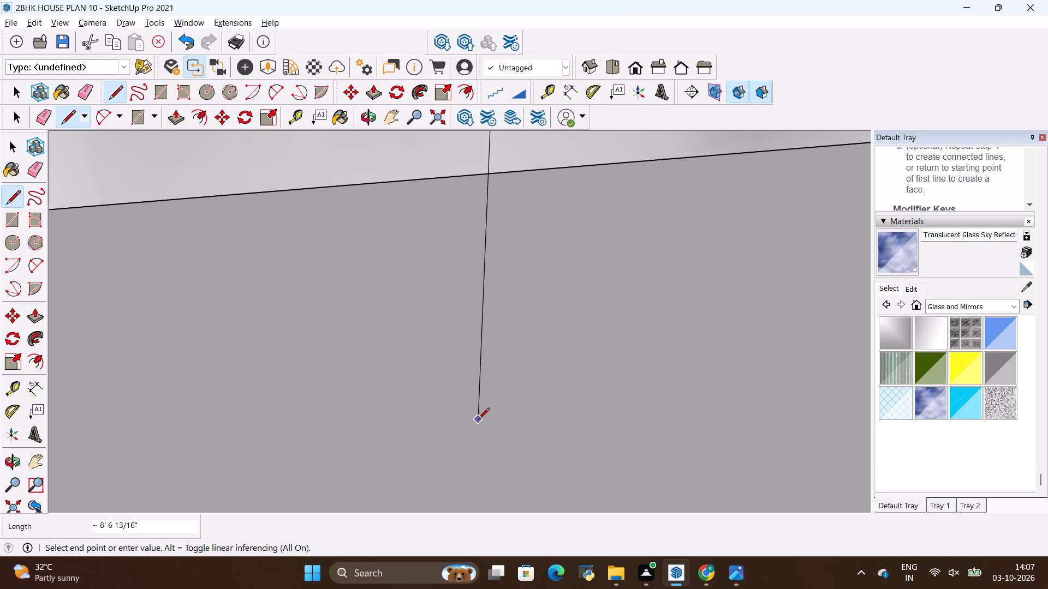
pyautogui.scroll(-12, 478, 420)
pyautogui.scroll(-20, 477, 416)
pyautogui.scroll(-8, 477, 416)
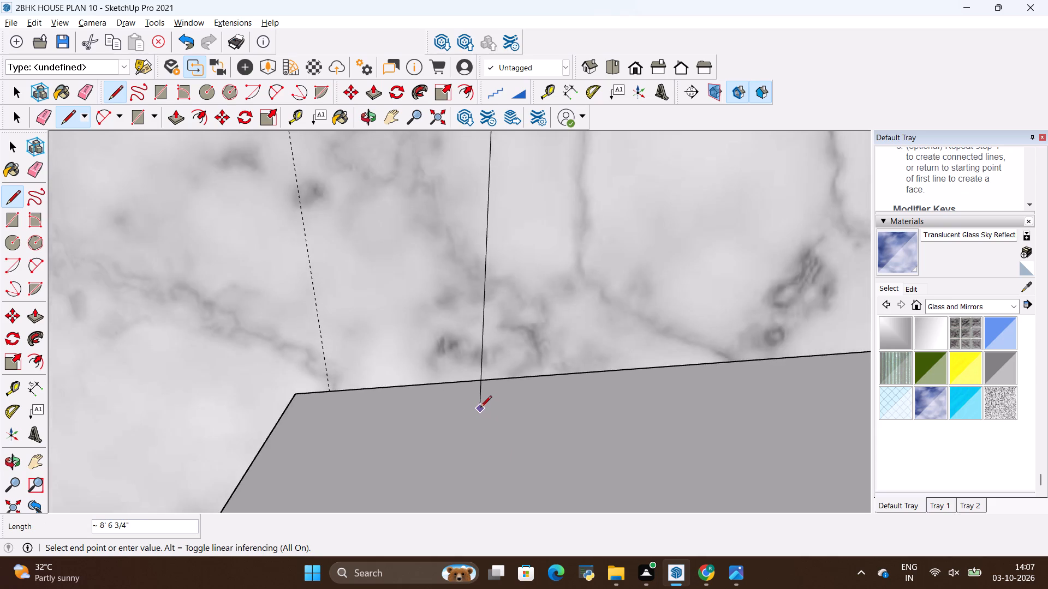
pyautogui.scroll(-20, 480, 408)
pyautogui.scroll(-9, 480, 408)
pyautogui.moveTo(481, 410); pyautogui.dragTo(481, 406, button='middle')
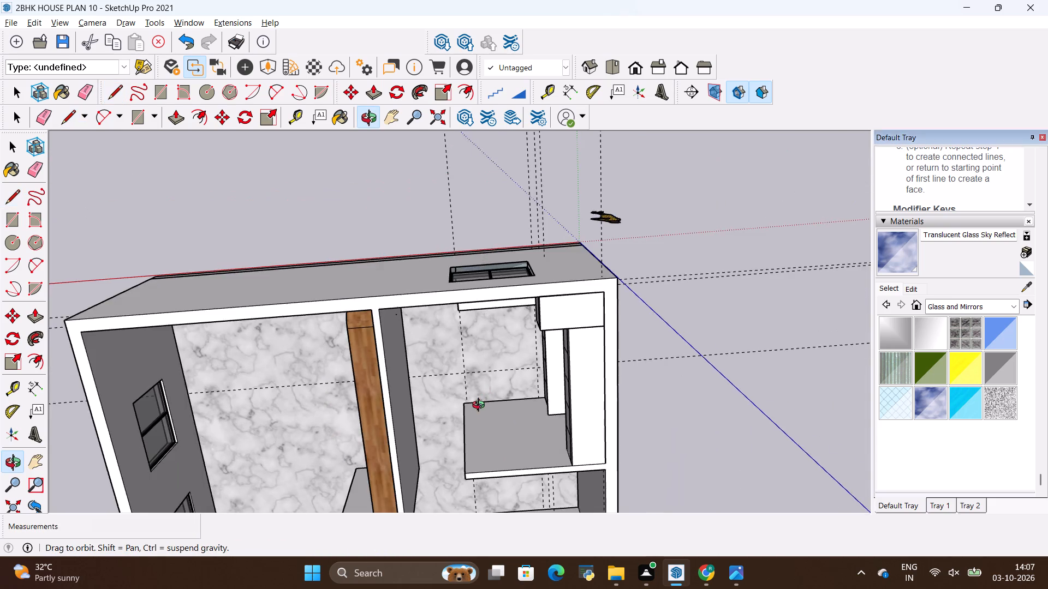
pyautogui.moveTo(481, 406); pyautogui.dragTo(428, 175, button='middle')
pyautogui.scroll(9, 497, 326)
pyautogui.moveTo(488, 234); pyautogui.dragTo(499, 131, button='middle')
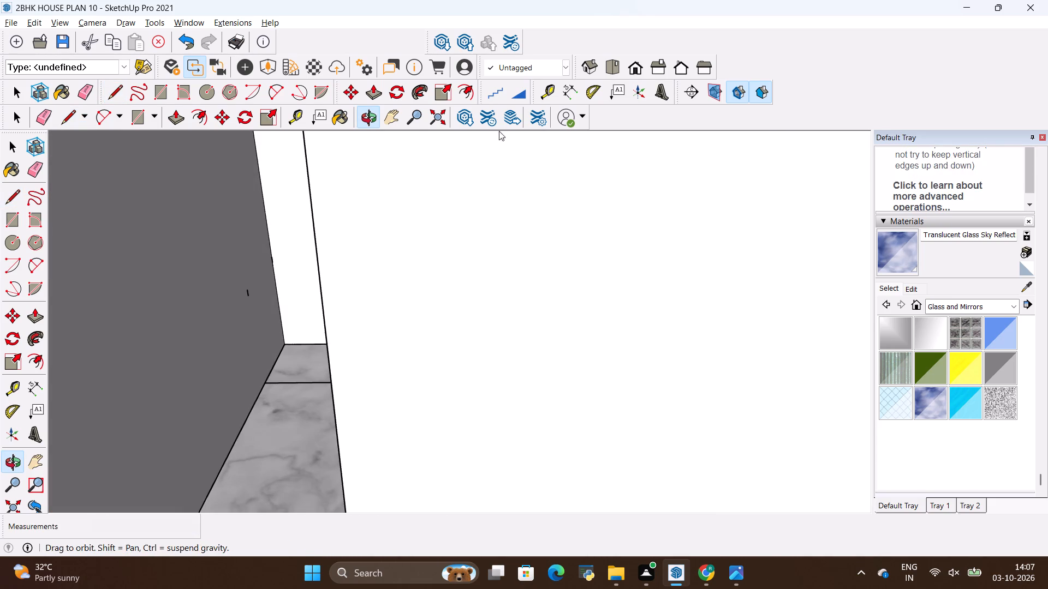
pyautogui.moveTo(499, 131); pyautogui.dragTo(498, 126, button='middle')
pyautogui.moveTo(495, 221); pyautogui.dragTo(570, 303, button='middle')
pyautogui.scroll(7, 374, 200)
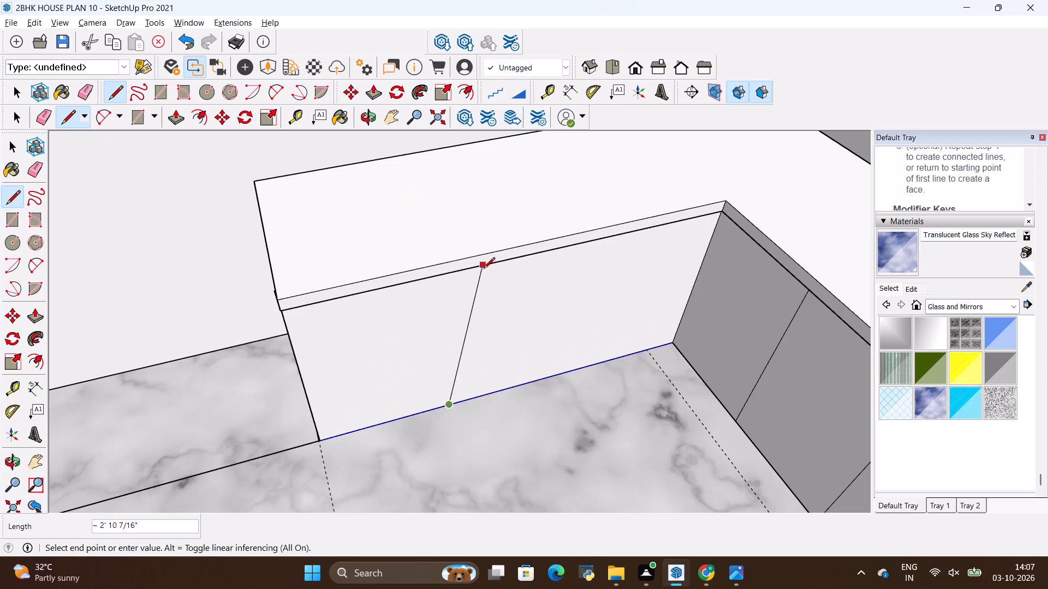
pyautogui.moveTo(483, 268); pyautogui.dragTo(396, 139, button='middle')
pyautogui.scroll(1, 480, 260)
pyautogui.moveTo(438, 212); pyautogui.dragTo(424, 157, button='middle')
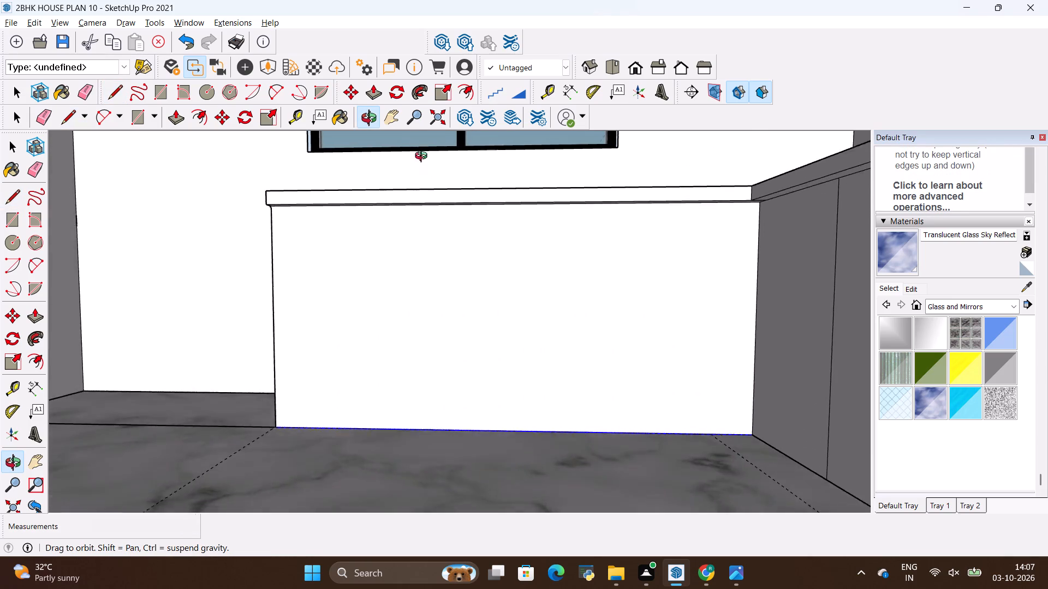
pyautogui.moveTo(424, 157); pyautogui.dragTo(418, 149, button='middle')
pyautogui.middleClick(421, 179)
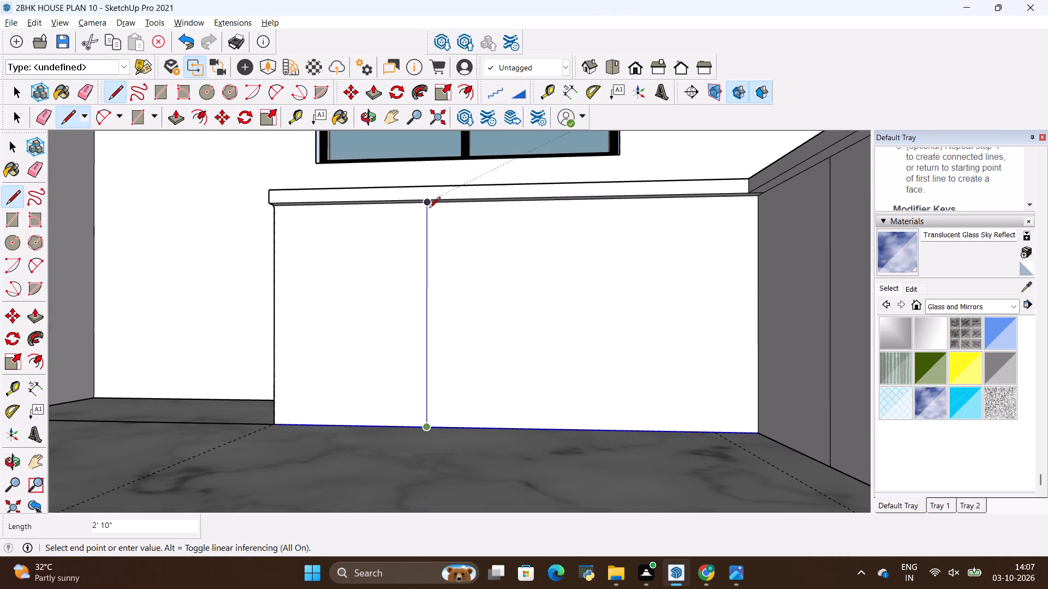
pyautogui.click(425, 206)
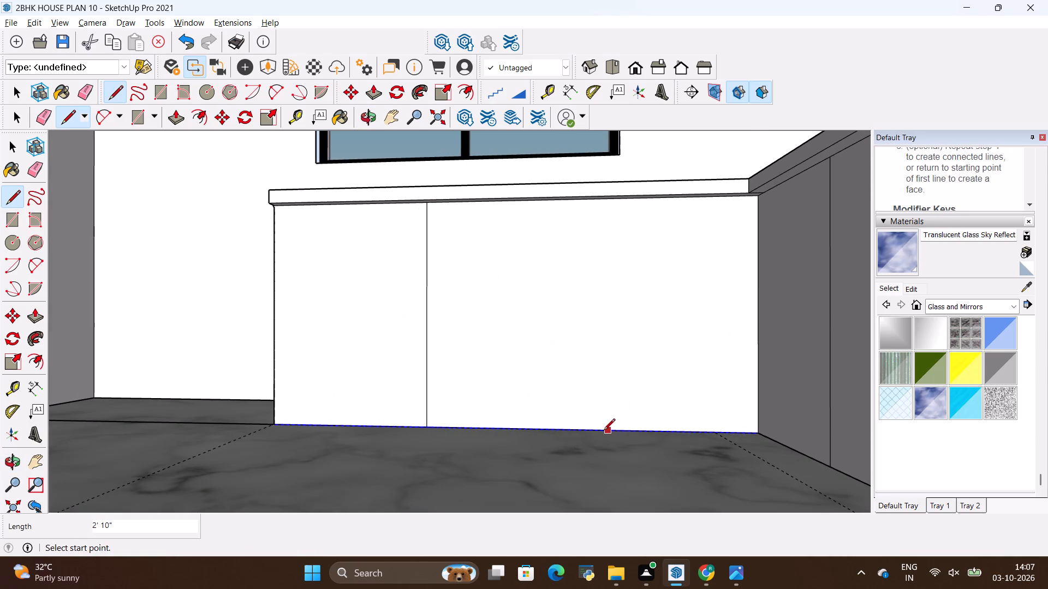
pyautogui.click(593, 431)
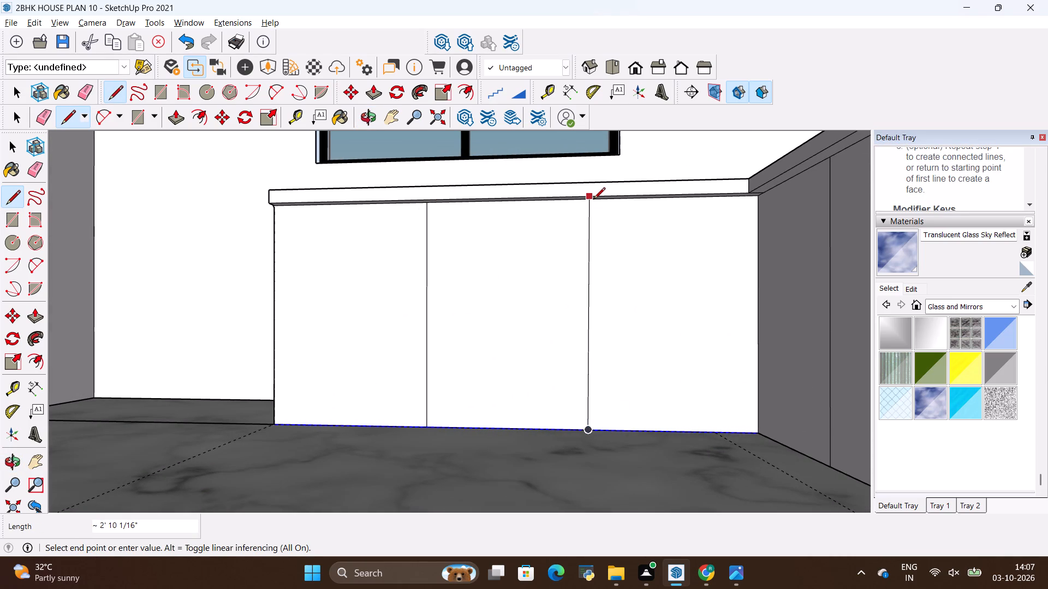
pyautogui.click(588, 201)
# Inspect the window wall's base cabinet doors and dividing lines, and compare them with the L-shaped kitchen blueprint image.
pyautogui.scroll(-2, 574, 384)
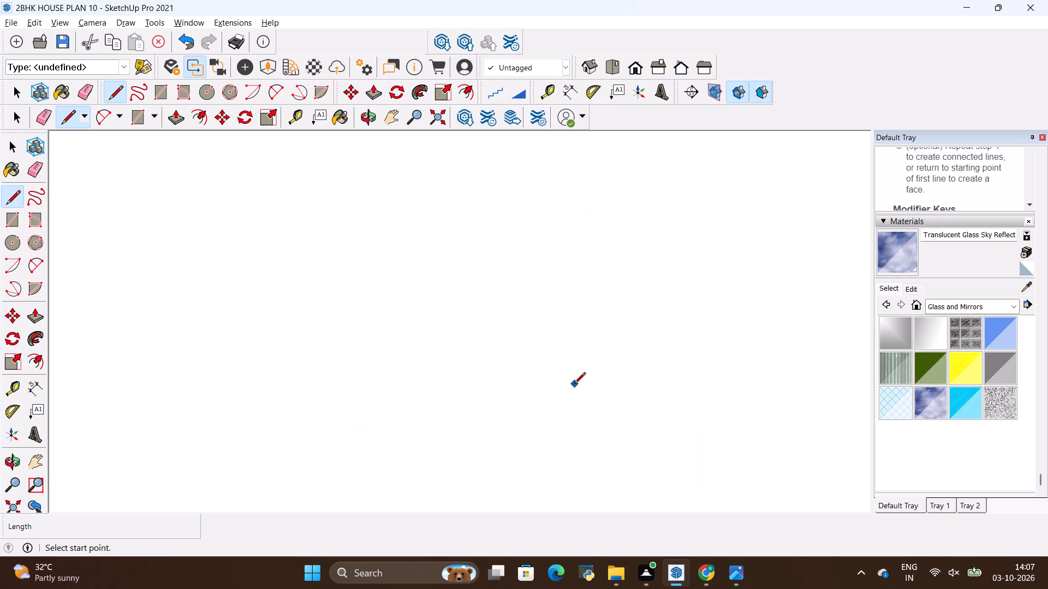
pyautogui.scroll(-1, 574, 384)
pyautogui.moveTo(550, 328); pyautogui.dragTo(710, 521, button='middle')
pyautogui.scroll(-7, 576, 360)
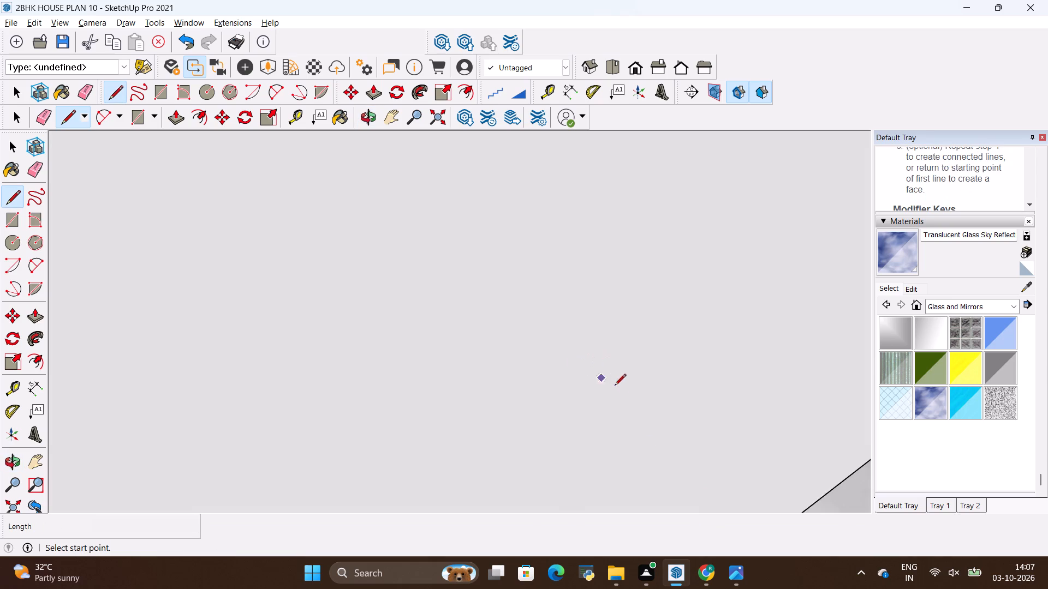
pyautogui.scroll(-20, 619, 389)
pyautogui.scroll(-20, 619, 389)
pyautogui.scroll(-9, 619, 389)
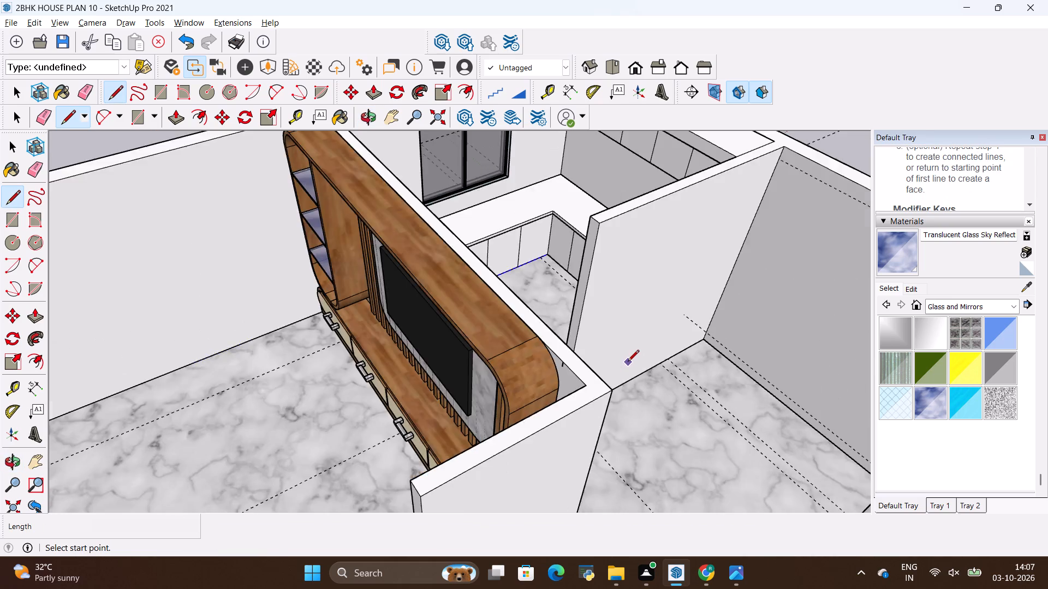
pyautogui.scroll(-5, 628, 362)
pyautogui.scroll(10, 590, 329)
pyautogui.moveTo(577, 320); pyautogui.dragTo(519, 322, button='middle')
pyautogui.scroll(2, 499, 272)
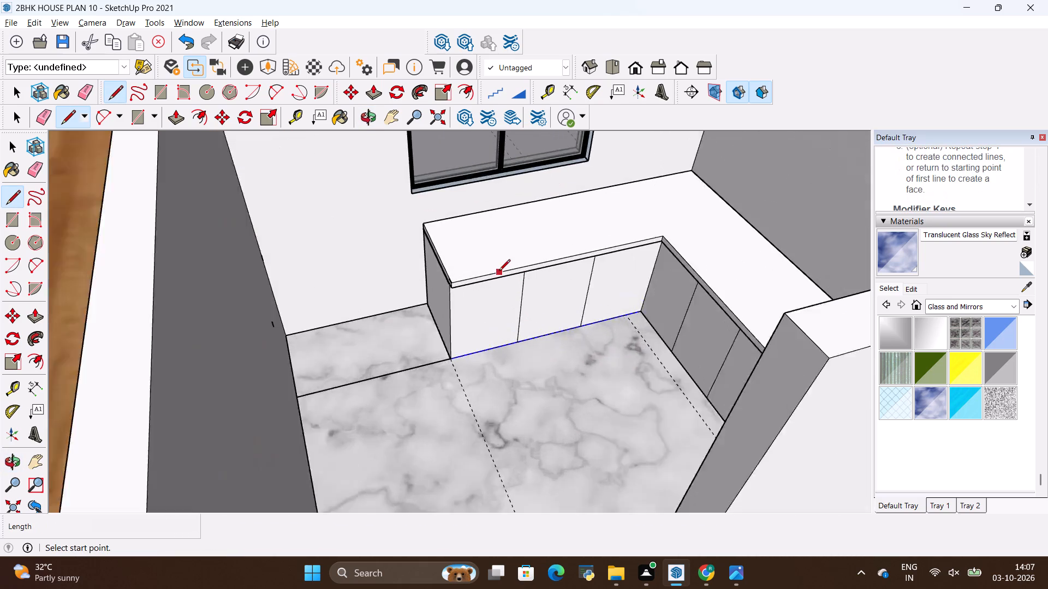
pyautogui.scroll(5, 499, 272)
pyautogui.press('space')
pyautogui.scroll(2, 531, 330)
pyautogui.click(503, 330)
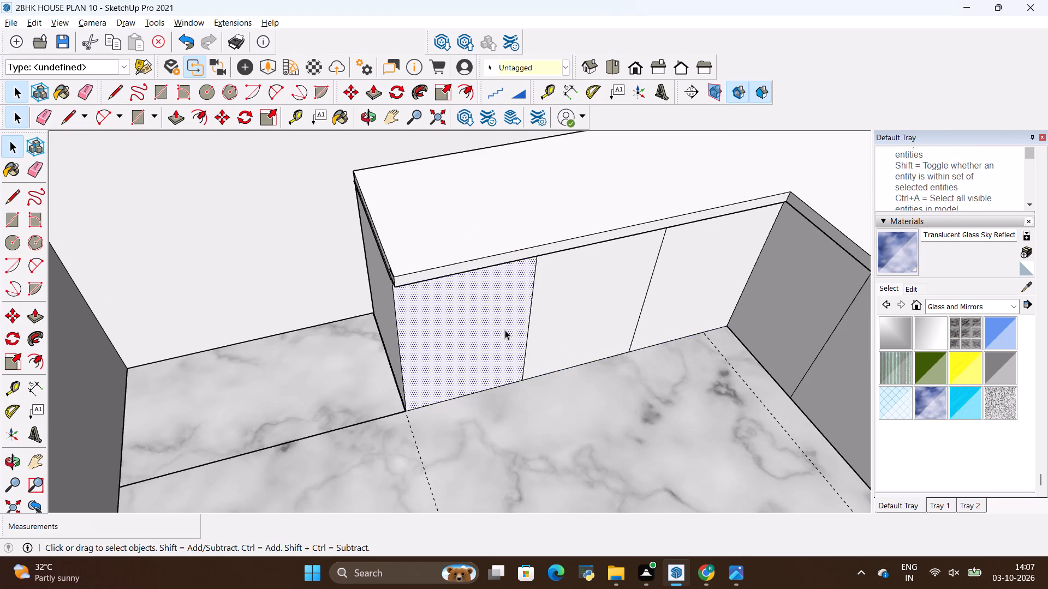
pyautogui.scroll(4, 533, 328)
pyautogui.click(527, 327)
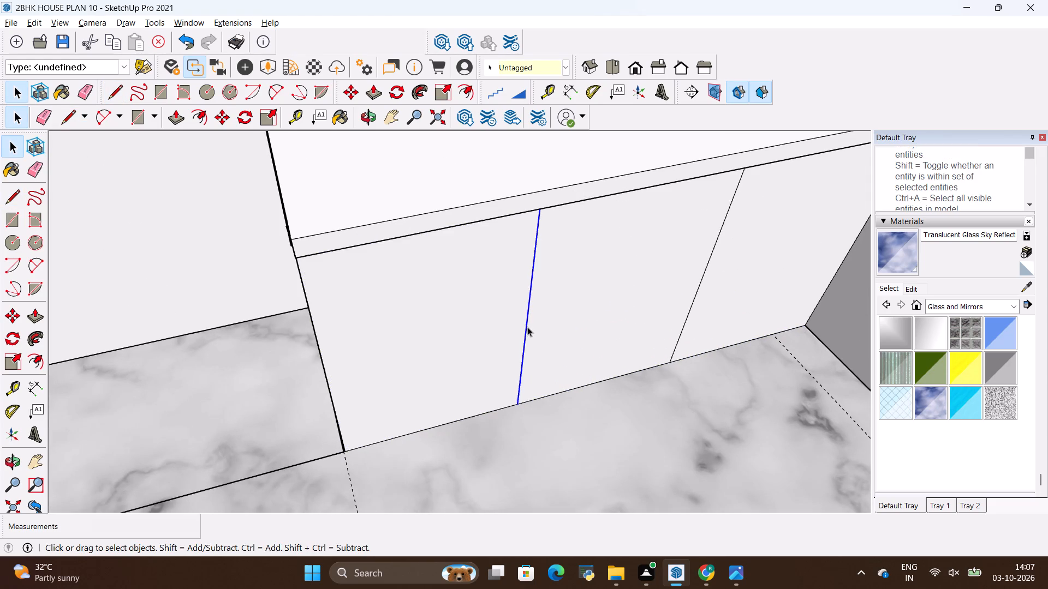
pyautogui.click(695, 294)
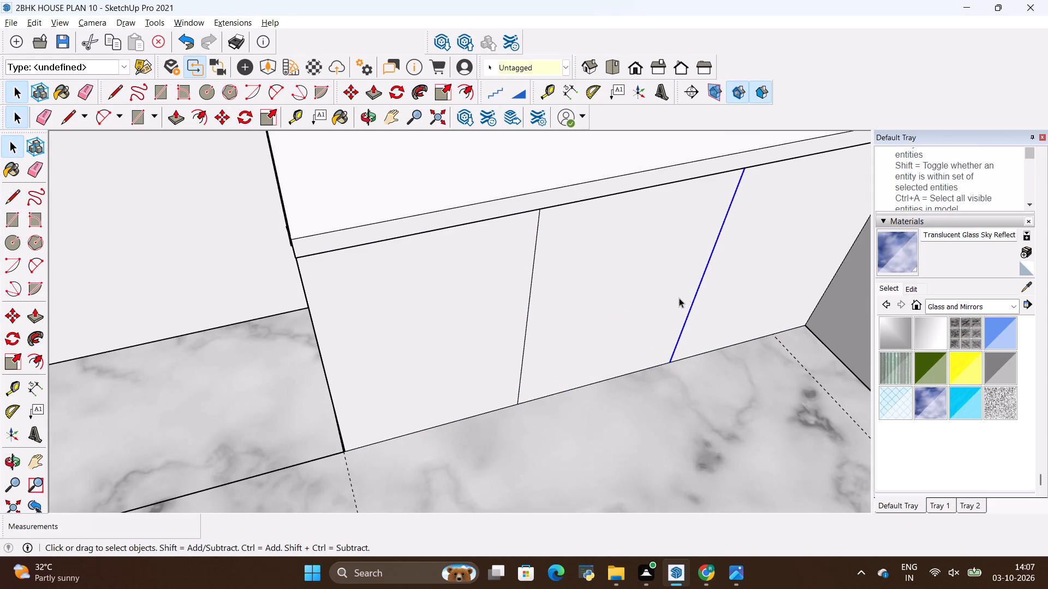
pyautogui.moveTo(521, 387); pyautogui.dragTo(509, 360, button='middle')
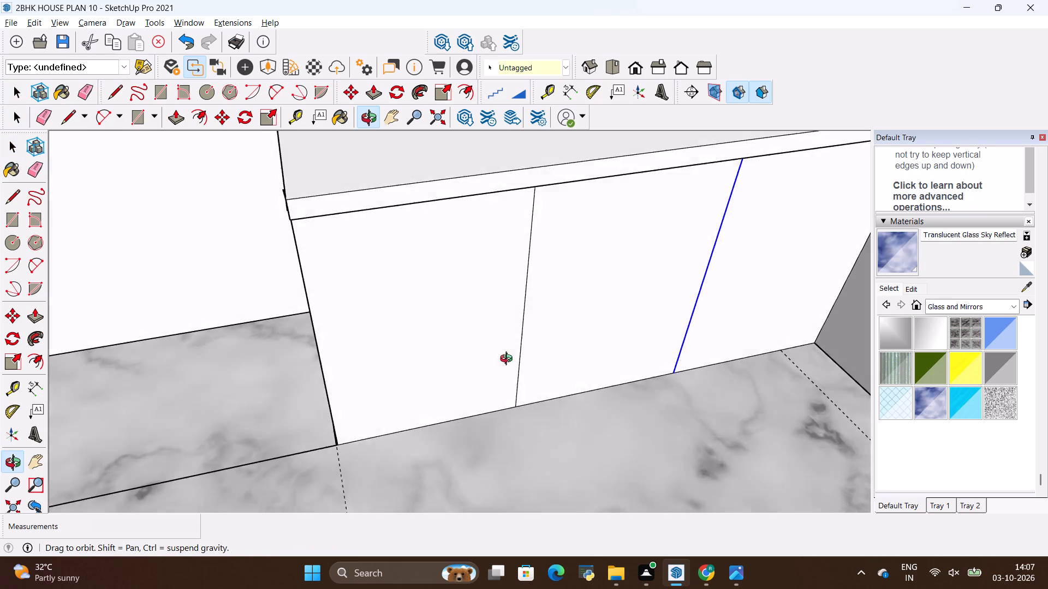
pyautogui.moveTo(509, 360); pyautogui.dragTo(498, 349, button='middle')
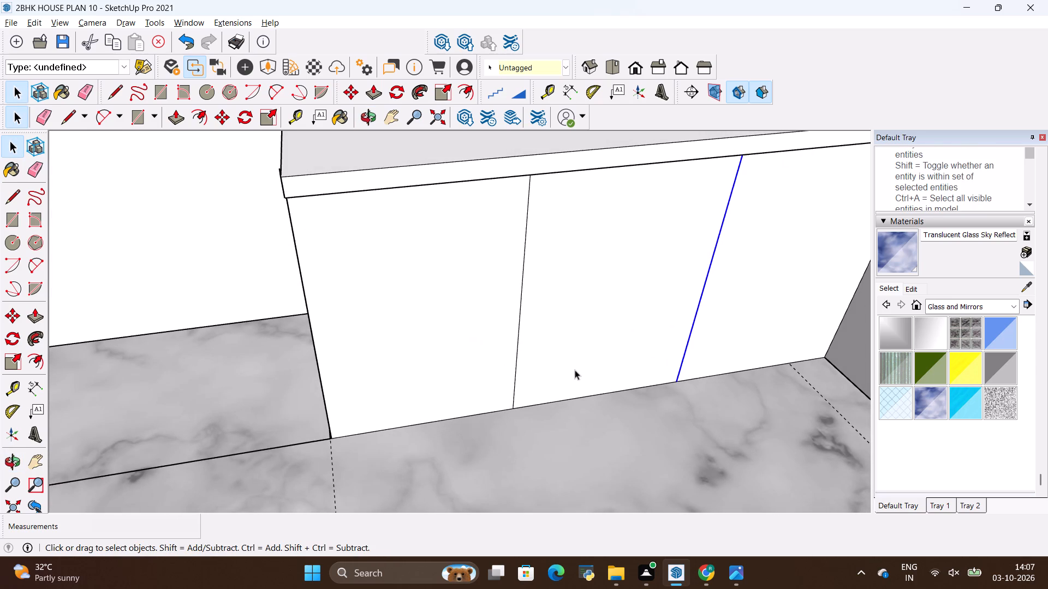
pyautogui.hotkey('alt', 'Tab')
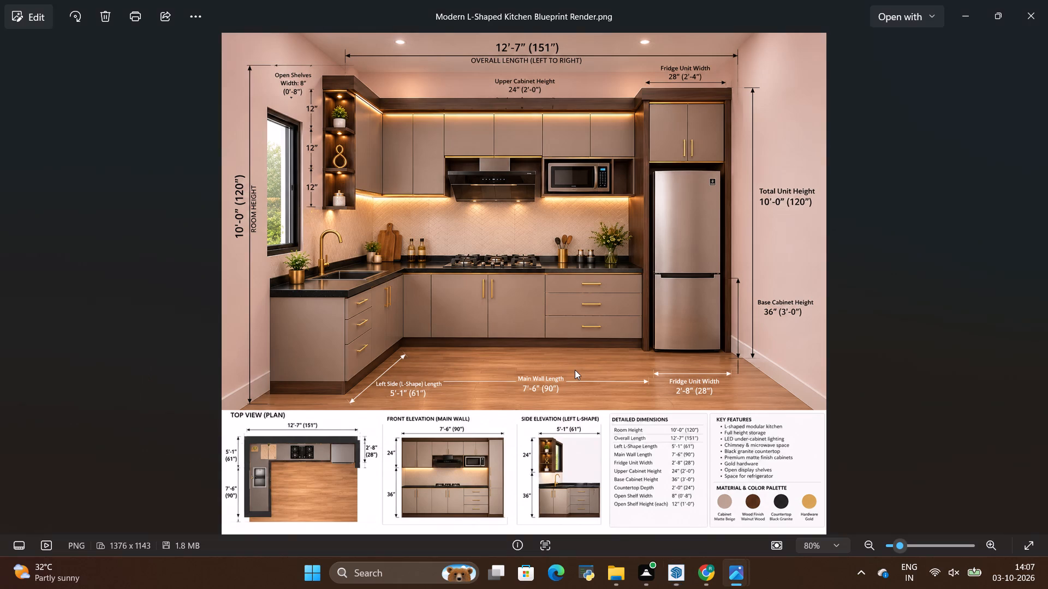
pyautogui.scroll(7, 334, 363)
pyautogui.hotkey('alt', 'Tab')
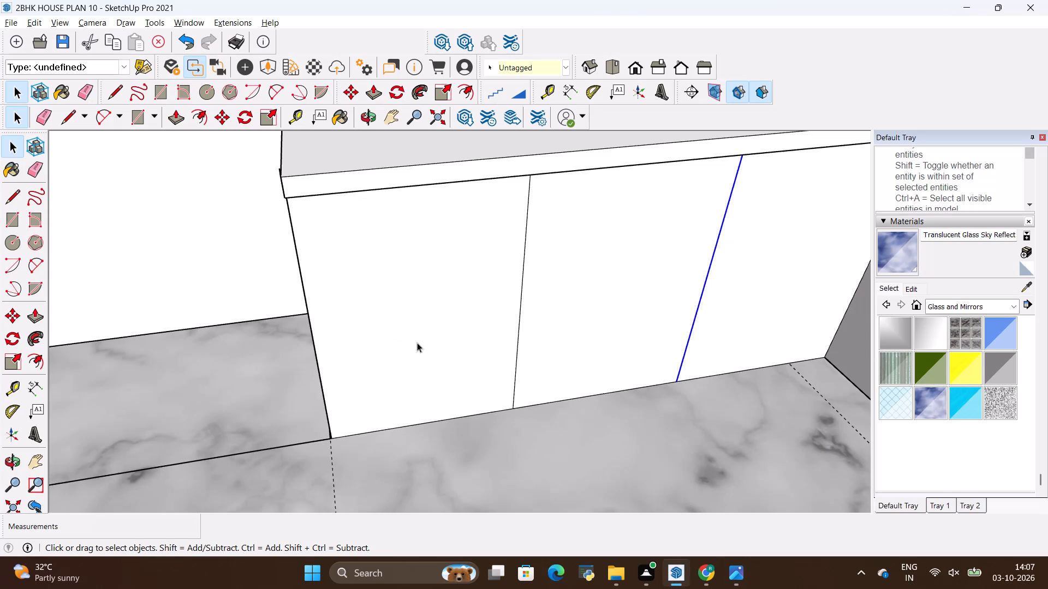
# Place a guide line 6" above the bottom edge of the window wall's base cabinet front.
pyautogui.scroll(-13, 465, 381)
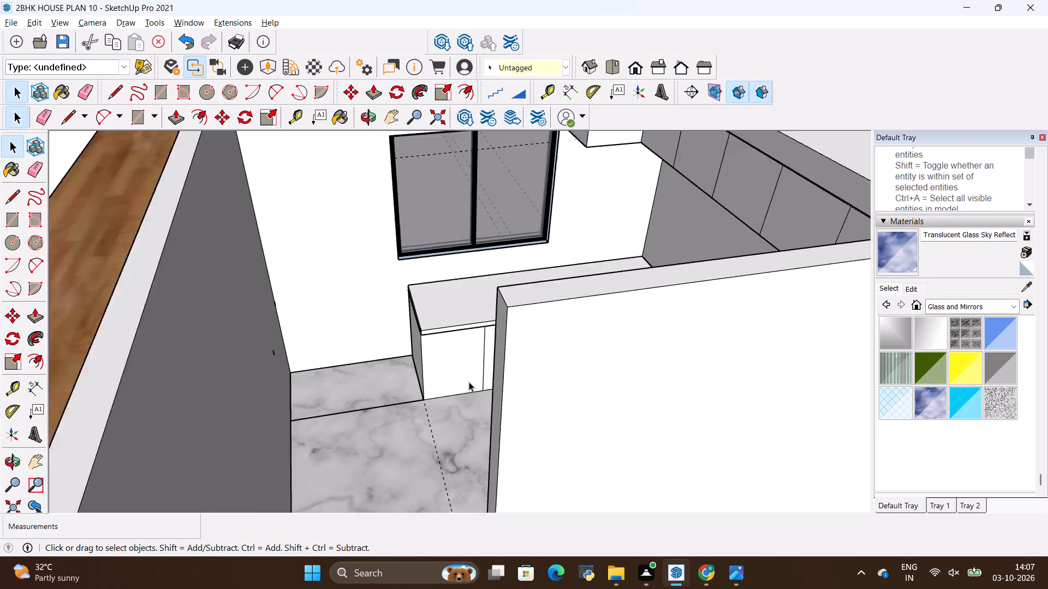
pyautogui.scroll(-2, 469, 382)
pyautogui.moveTo(469, 382); pyautogui.dragTo(582, 431, button='middle')
pyautogui.scroll(2, 499, 357)
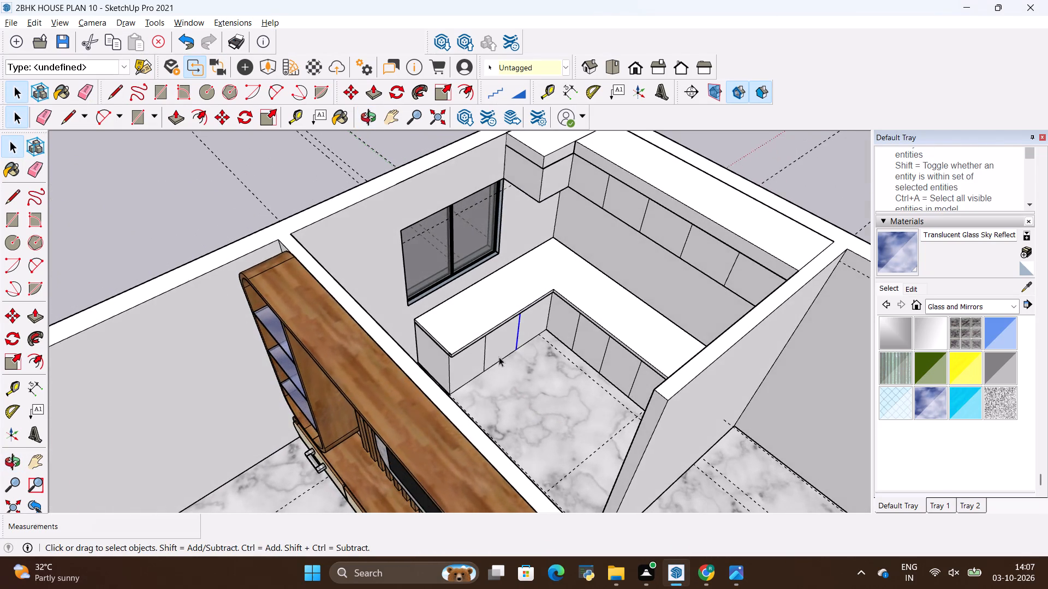
pyautogui.scroll(7, 499, 357)
pyautogui.press('t')
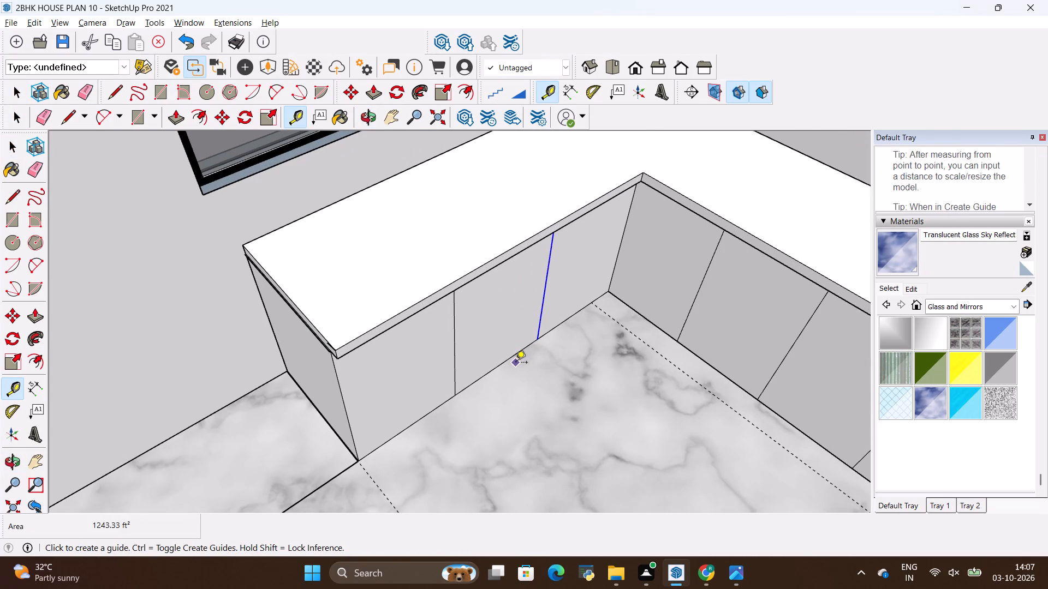
pyautogui.click(513, 358)
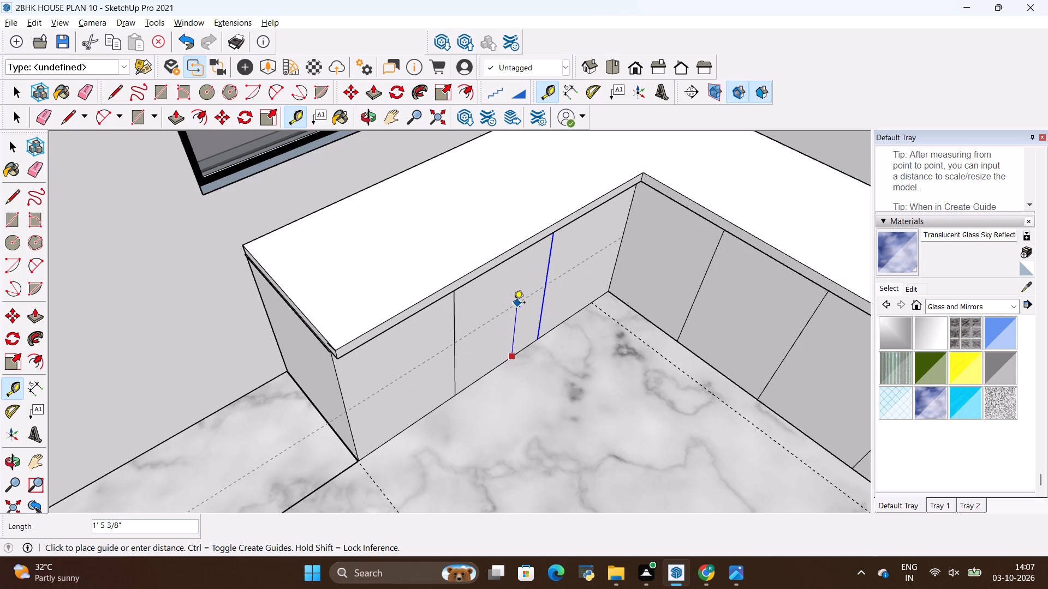
pyautogui.press('BackSpace')
pyautogui.press('6')
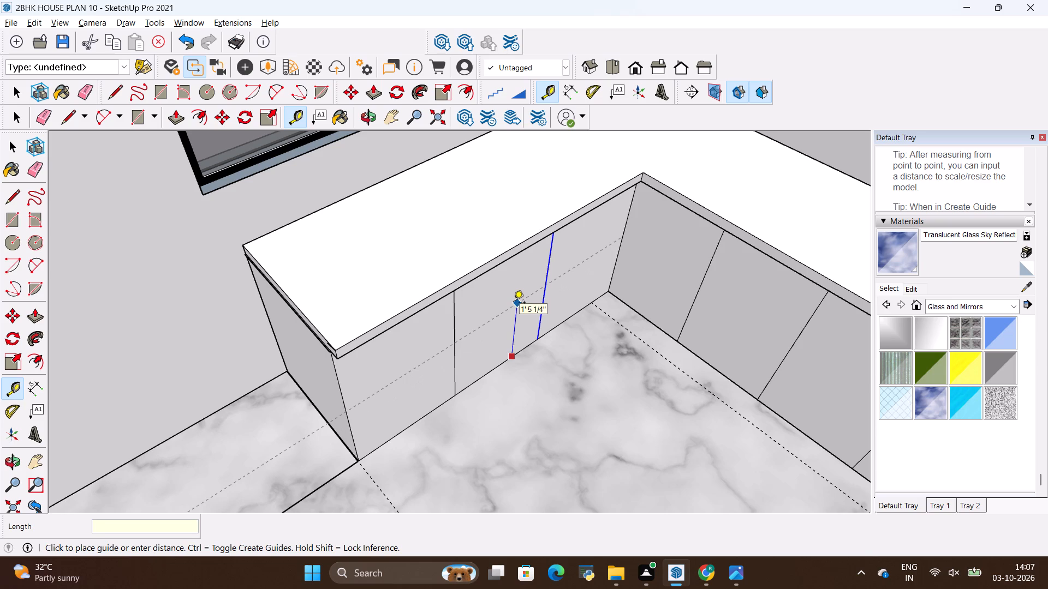
pyautogui.hotkey('shift', '"')
pyautogui.press('Return')
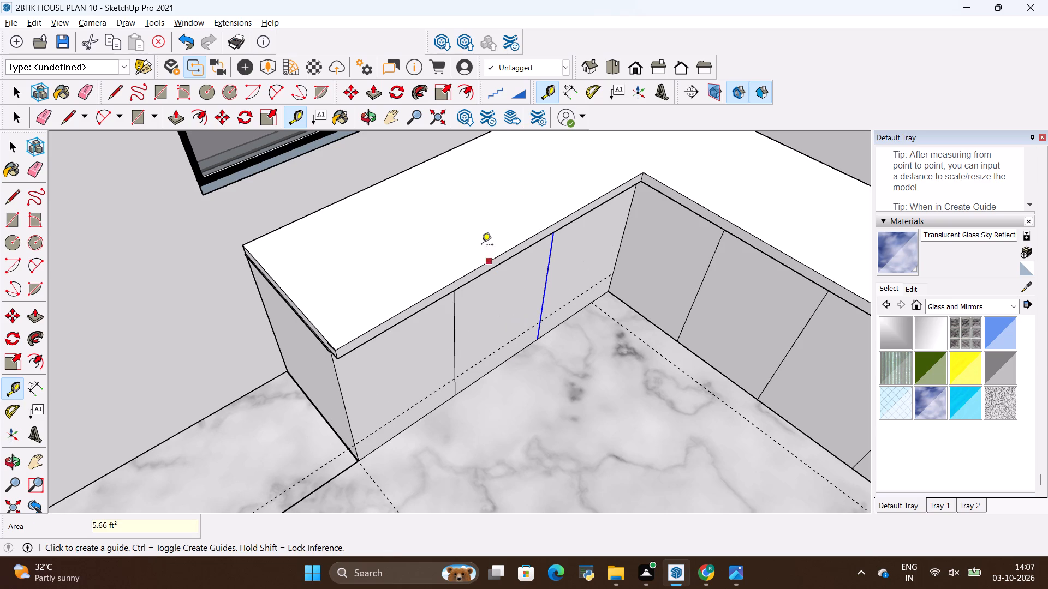
# Place a guide line 6" above the bottom edge of the main wall's base cabinet front.
pyautogui.click(659, 330)
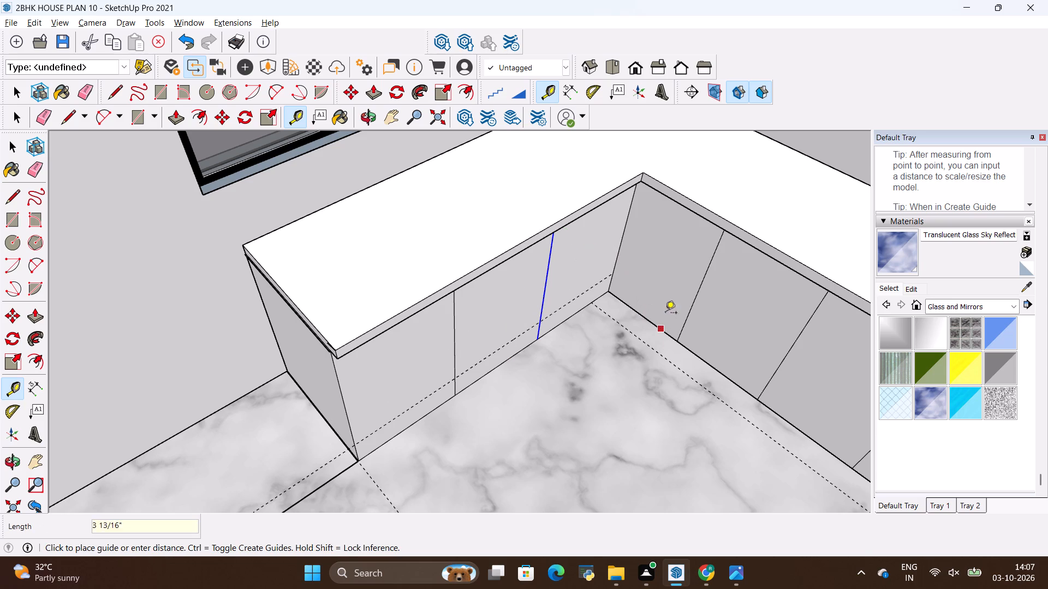
pyautogui.press('BackSpace')
pyautogui.press('6')
pyautogui.hotkey('shift', '"')
pyautogui.press('Return')
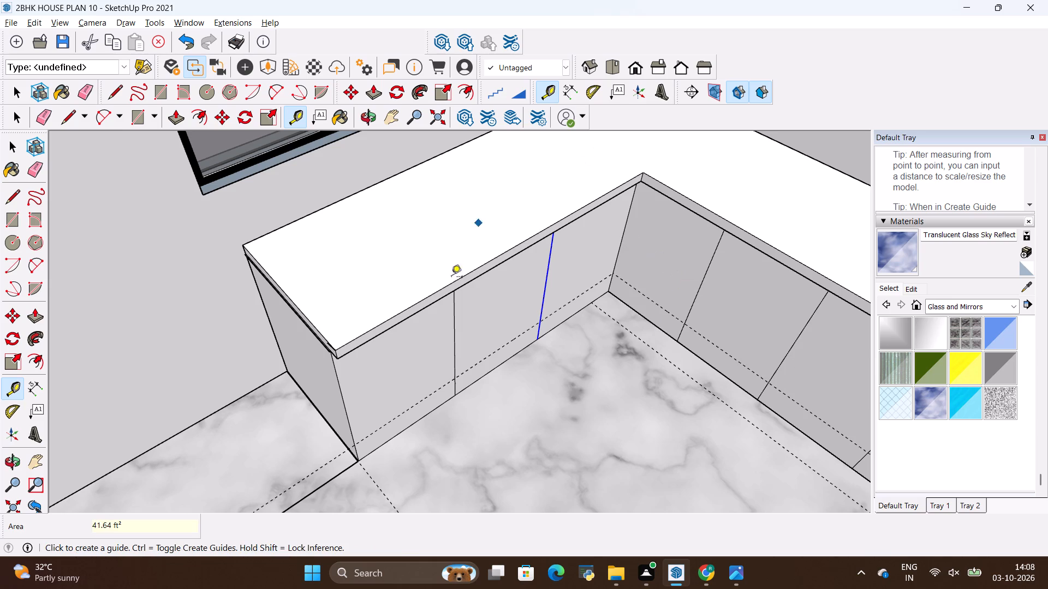
# Draw a rectangle 6" high and about 6' long along the bottom of the window wall's base cabinet front, up to the guide line.
pyautogui.moveTo(488, 472); pyautogui.dragTo(450, 410, button='middle')
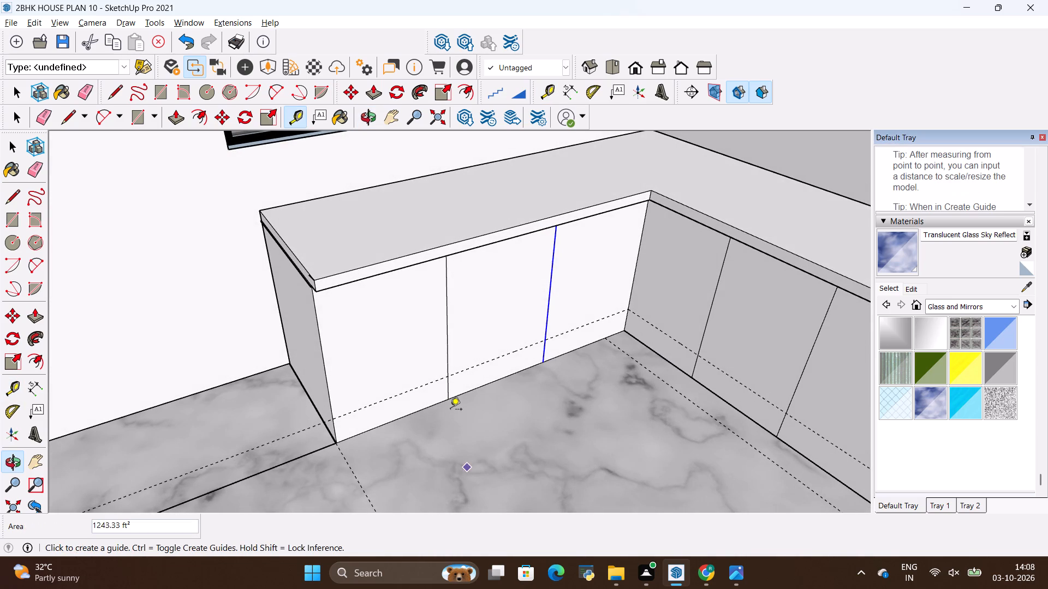
pyautogui.press('l')
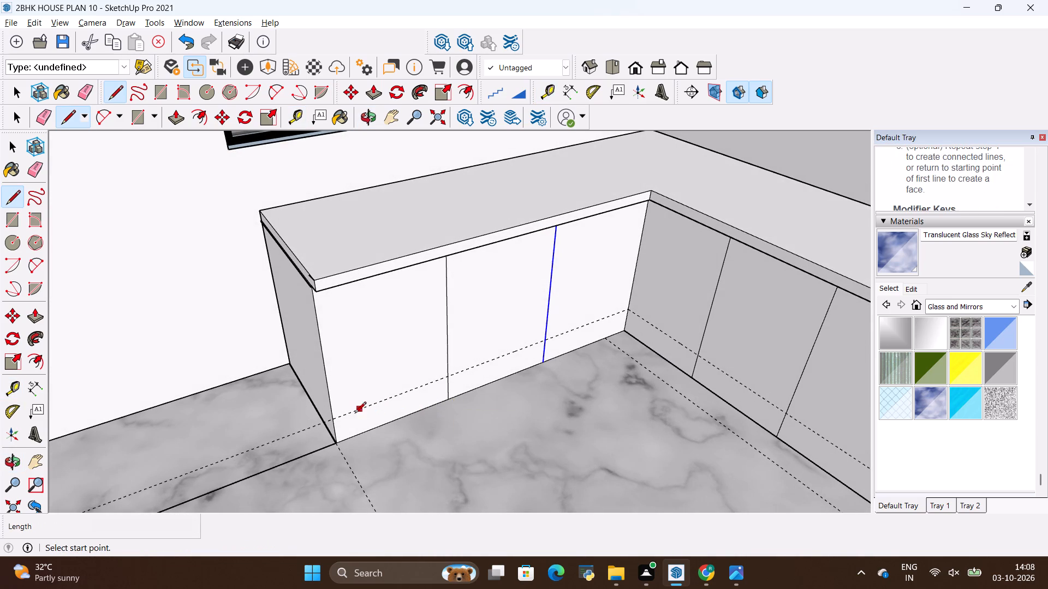
pyautogui.press('r')
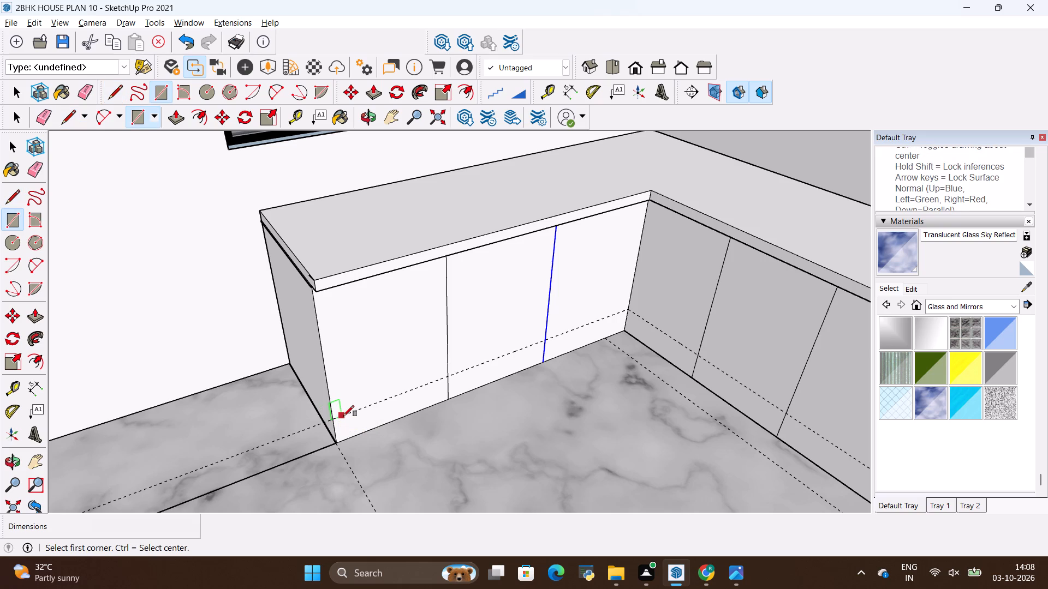
pyautogui.click(335, 418)
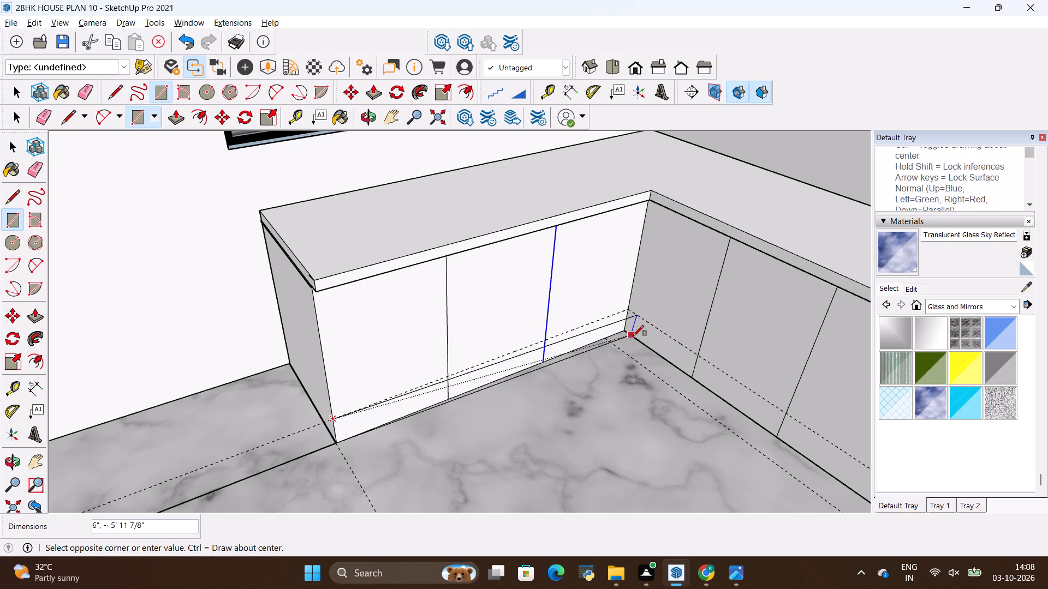
pyautogui.click(622, 331)
# Draw an 8' 6" by 6" rectangle along the bottom of the main wall's base cabinet front, up to the guide line.
pyautogui.click(625, 312)
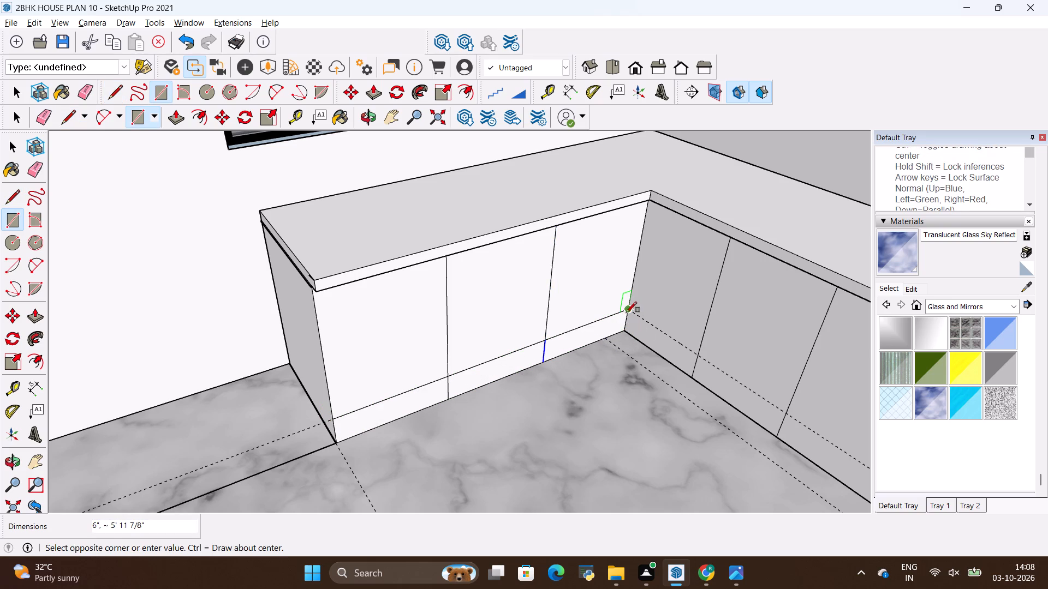
pyautogui.scroll(-10, 588, 454)
pyautogui.moveTo(564, 418); pyautogui.dragTo(740, 504, button='middle')
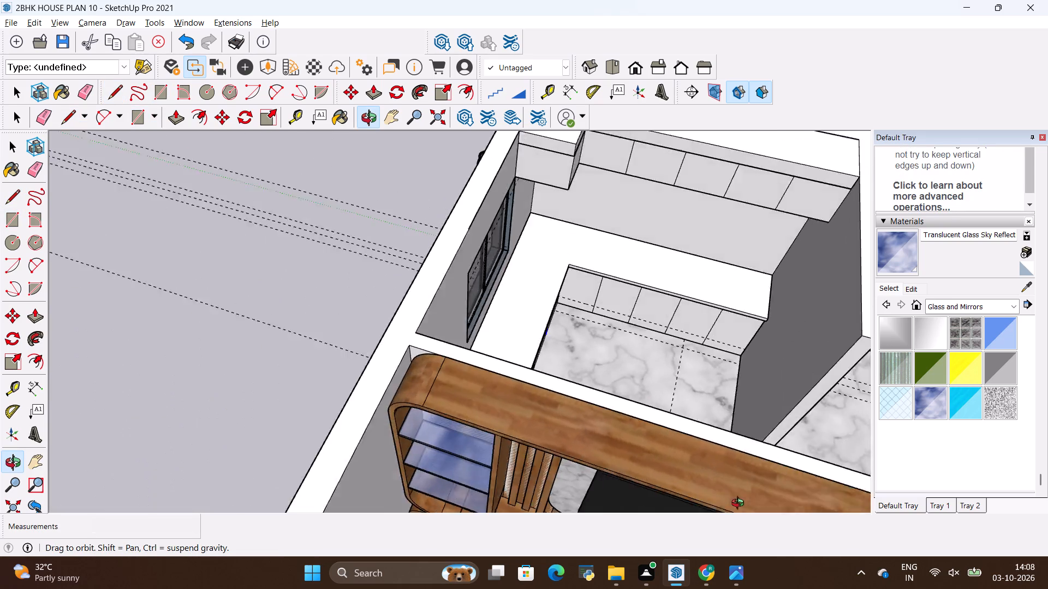
pyautogui.moveTo(740, 504); pyautogui.dragTo(762, 497, button='middle')
pyautogui.scroll(9, 729, 364)
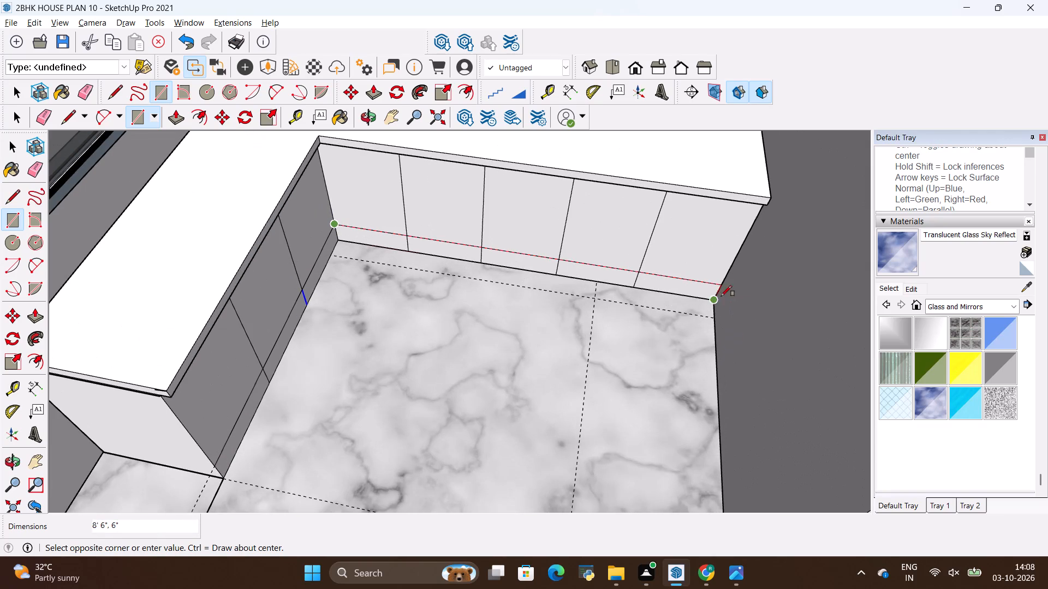
pyautogui.click(718, 285)
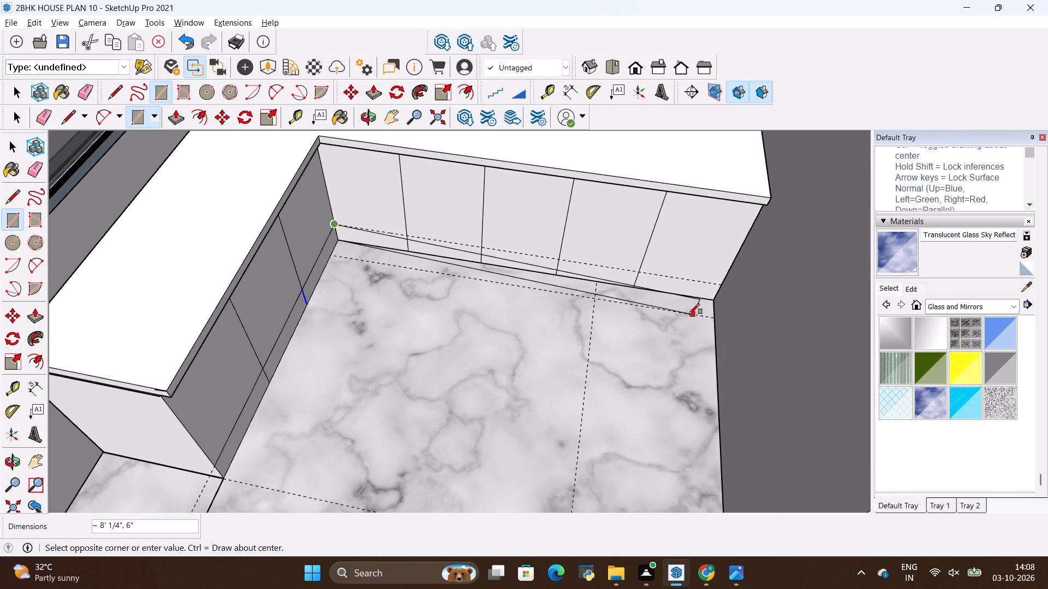
pyautogui.click(713, 301)
pyautogui.press('Escape')
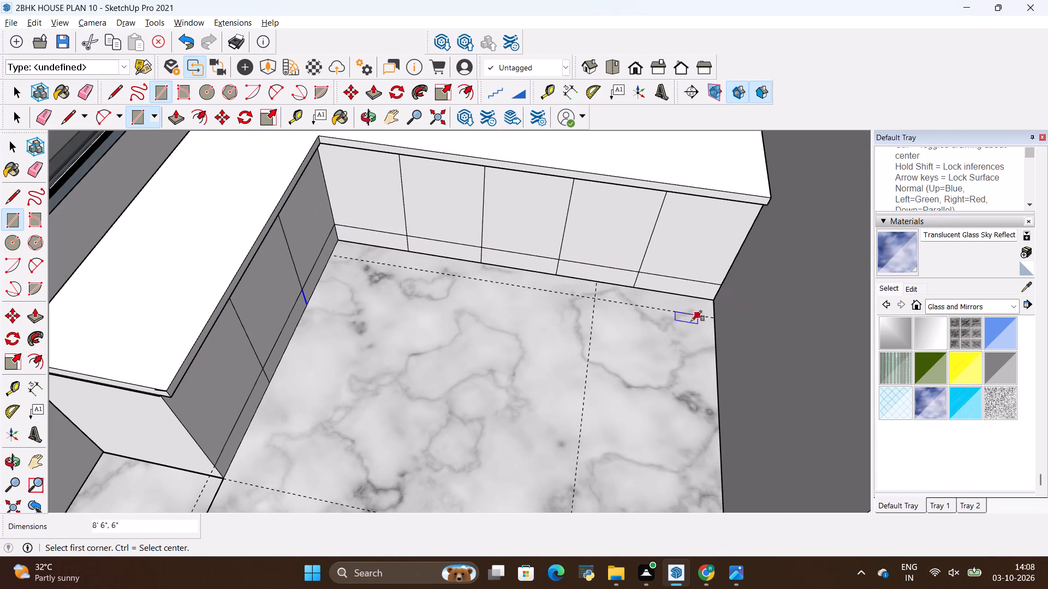
# Erase the four door divider segments that cross the base strip on the main wall's cabinet front.
pyautogui.scroll(6, 474, 243)
pyautogui.press('e')
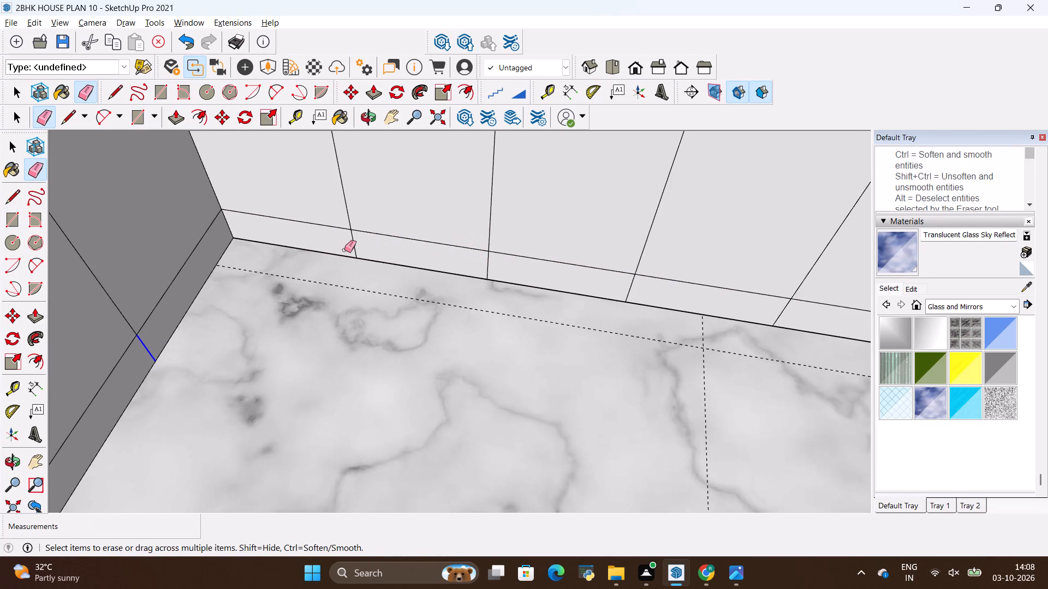
pyautogui.moveTo(341, 245); pyautogui.dragTo(557, 280)
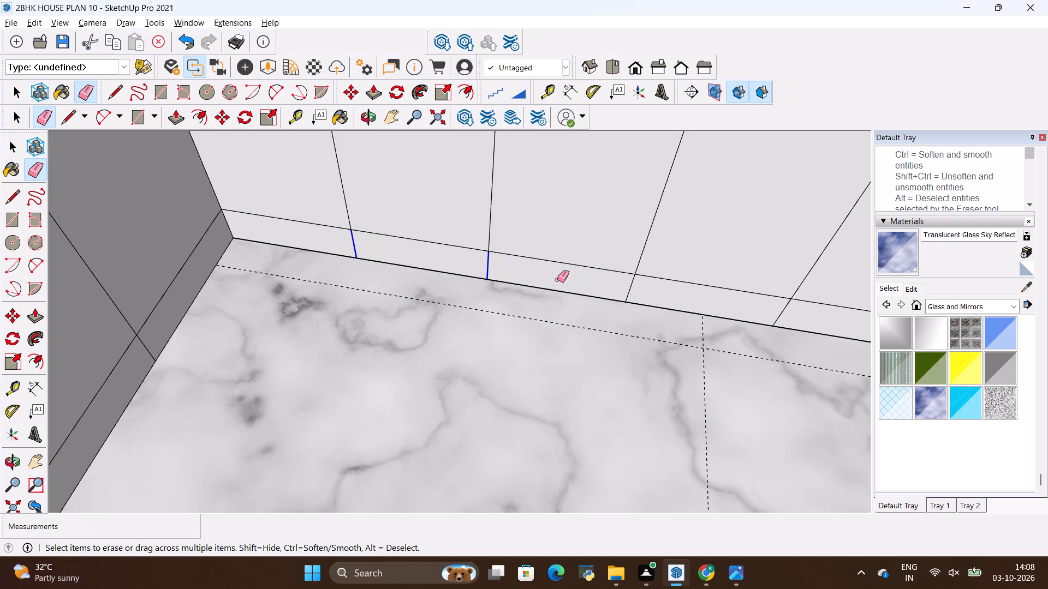
pyautogui.moveTo(557, 280); pyautogui.dragTo(787, 312)
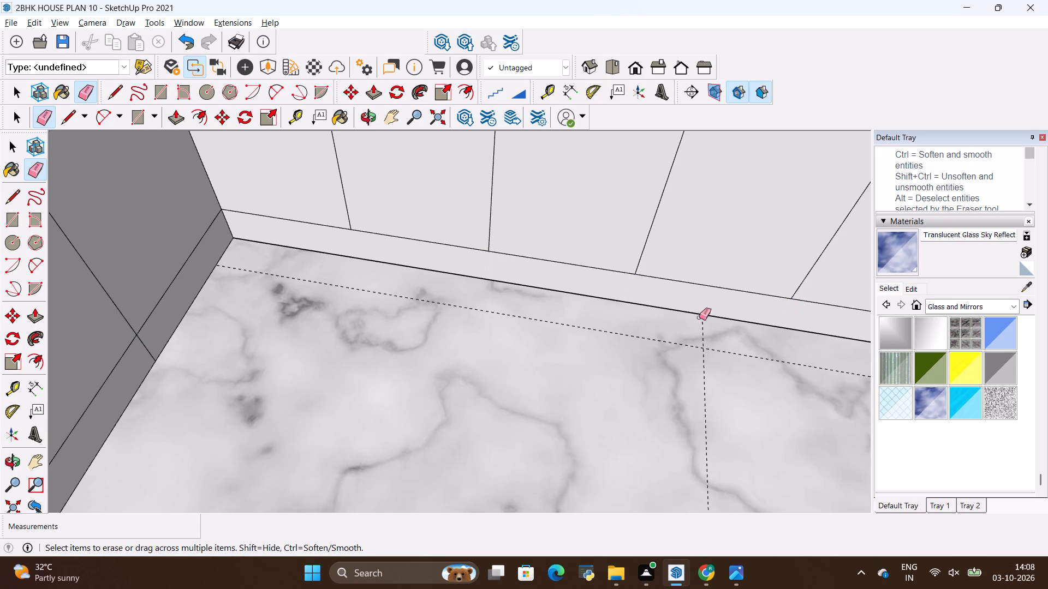
# Erase the two door divider segments that cross the base strip on the window wall's cabinet front.
pyautogui.scroll(-4, 667, 324)
pyautogui.scroll(-4, 712, 338)
pyautogui.moveTo(741, 413); pyautogui.dragTo(628, 453, button='middle')
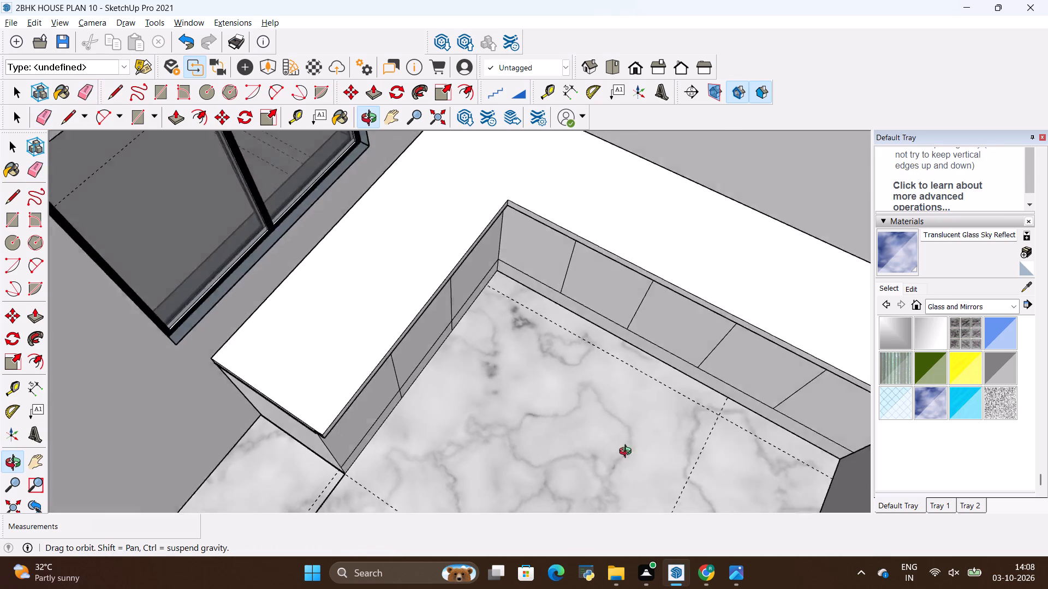
pyautogui.moveTo(628, 453); pyautogui.dragTo(491, 417, button='middle')
pyautogui.scroll(6, 402, 283)
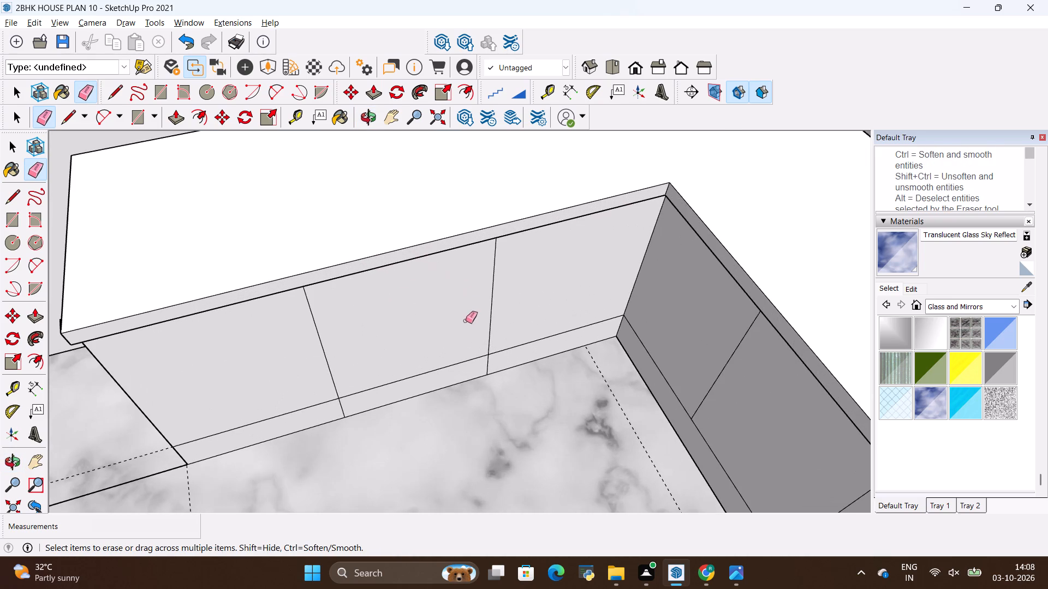
pyautogui.moveTo(491, 363); pyautogui.dragTo(484, 364)
pyautogui.scroll(4, 388, 392)
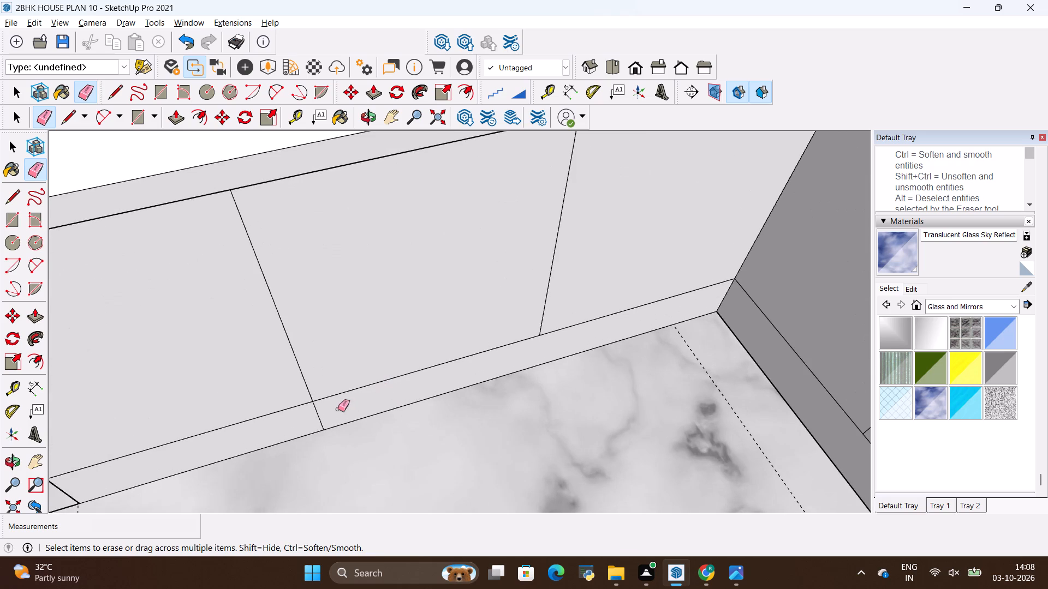
pyautogui.moveTo(337, 409); pyautogui.dragTo(307, 416)
# Copy the window wall's two door divider lines 0.5" along the cabinet front toward the inner corner to form door gaps.
pyautogui.scroll(-12, 488, 457)
pyautogui.moveTo(543, 417); pyautogui.dragTo(573, 259, button='middle')
pyautogui.scroll(1, 594, 371)
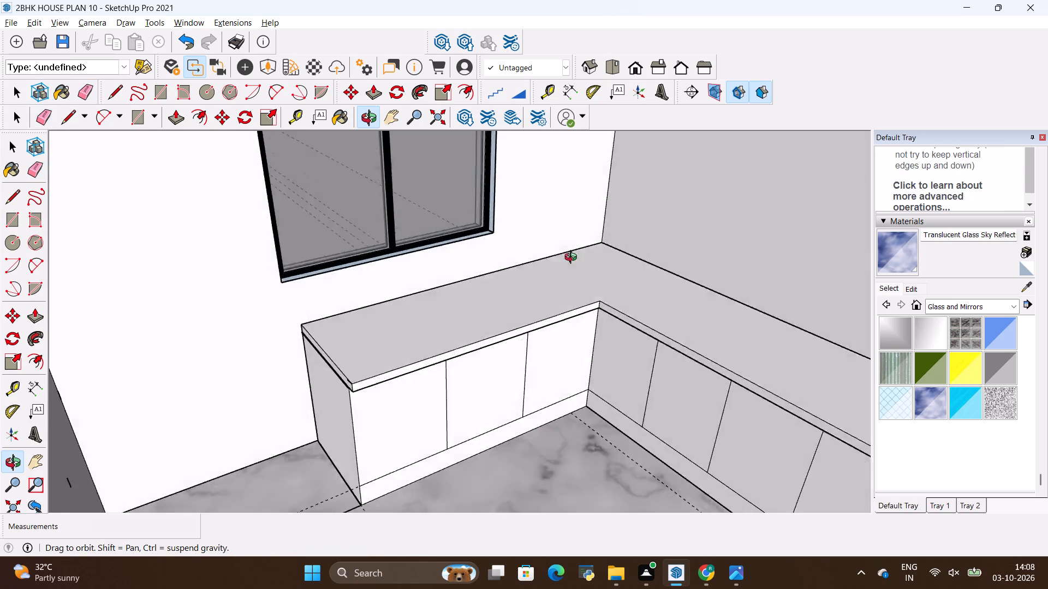
pyautogui.moveTo(573, 259); pyautogui.dragTo(610, 330, button='middle')
pyautogui.scroll(-3, 472, 355)
pyautogui.scroll(3, 426, 427)
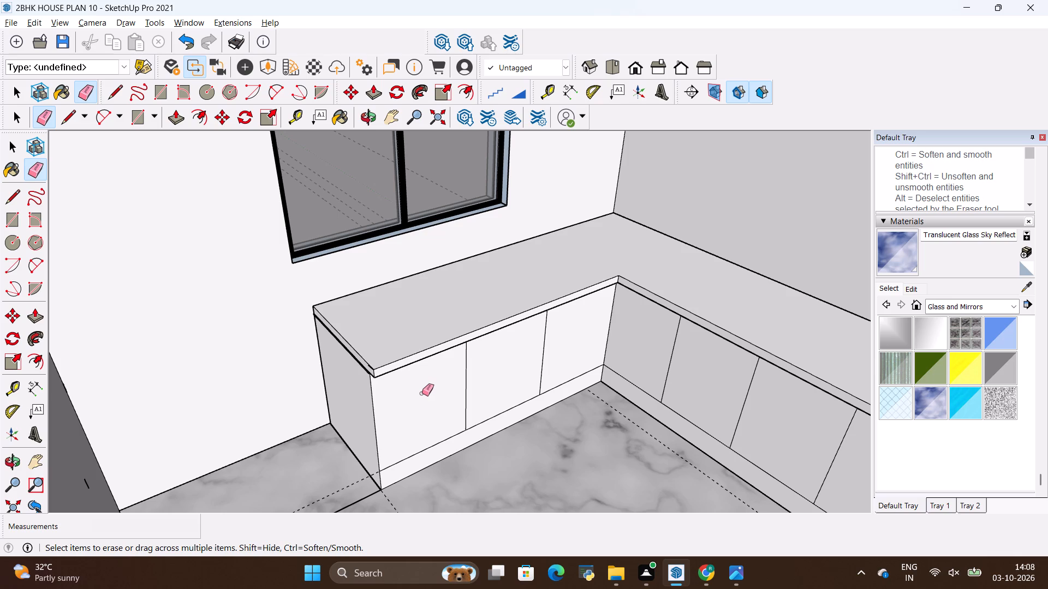
pyautogui.press('space')
pyautogui.click(466, 386)
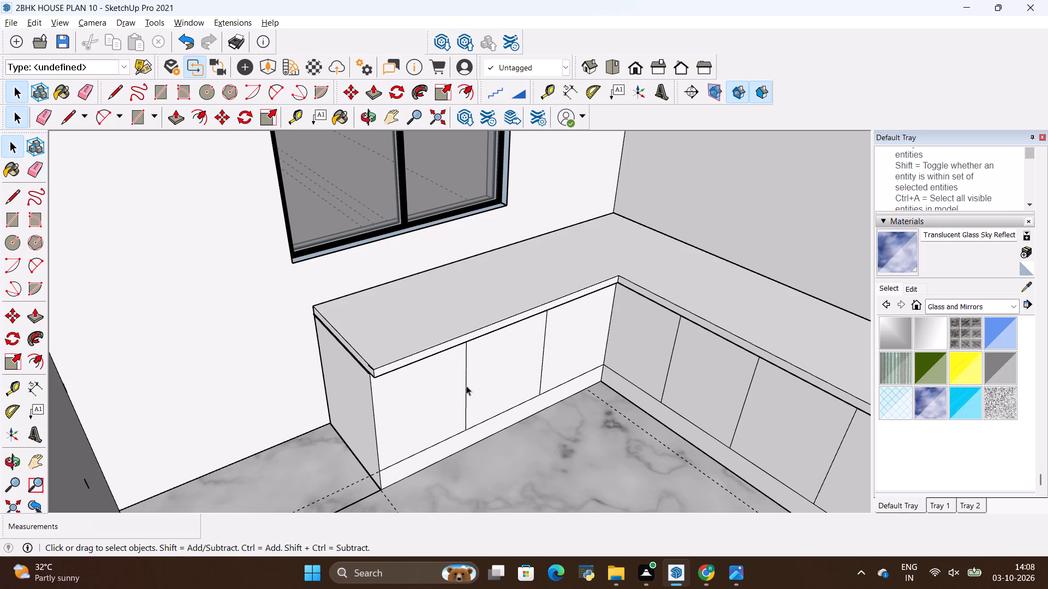
pyautogui.keyDown('ctrl'); pyautogui.click(541, 369); pyautogui.keyUp('ctrl')
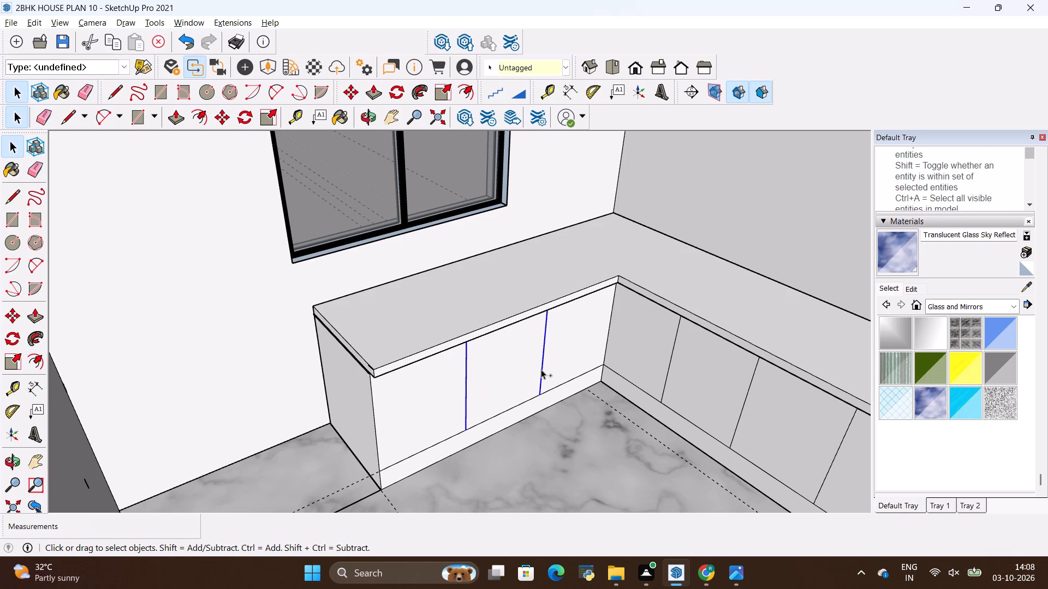
pyautogui.press('m')
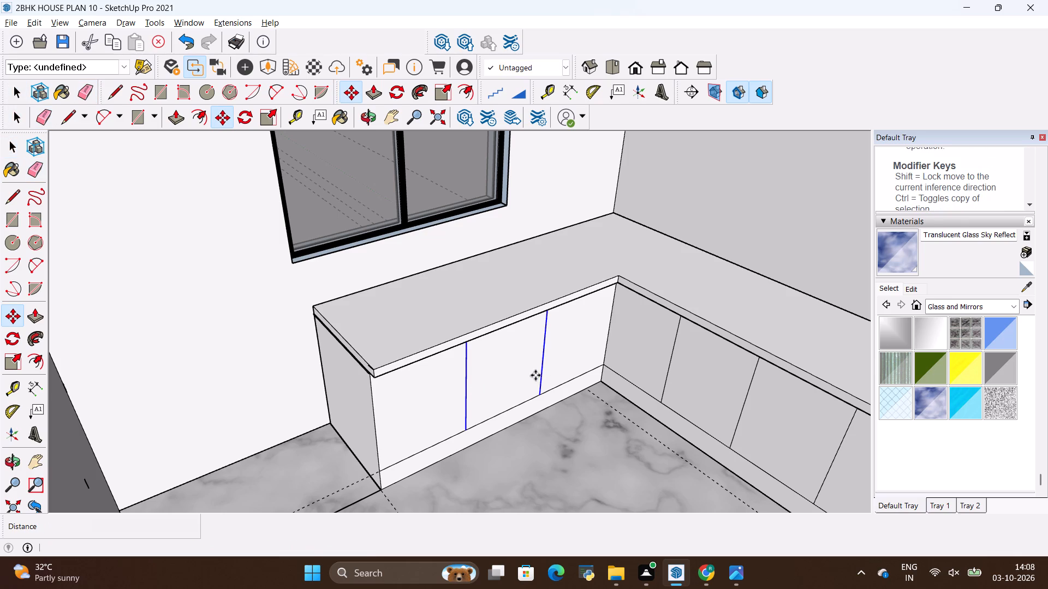
pyautogui.click(469, 416)
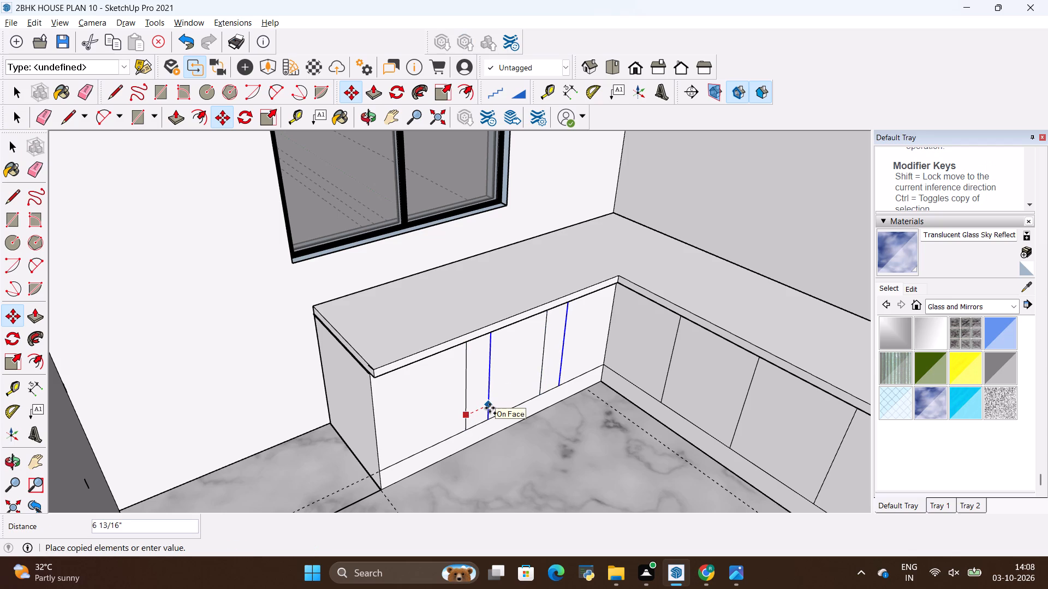
pyautogui.write('.5')
pyautogui.hotkey('shift', '"')
pyautogui.press('Return')
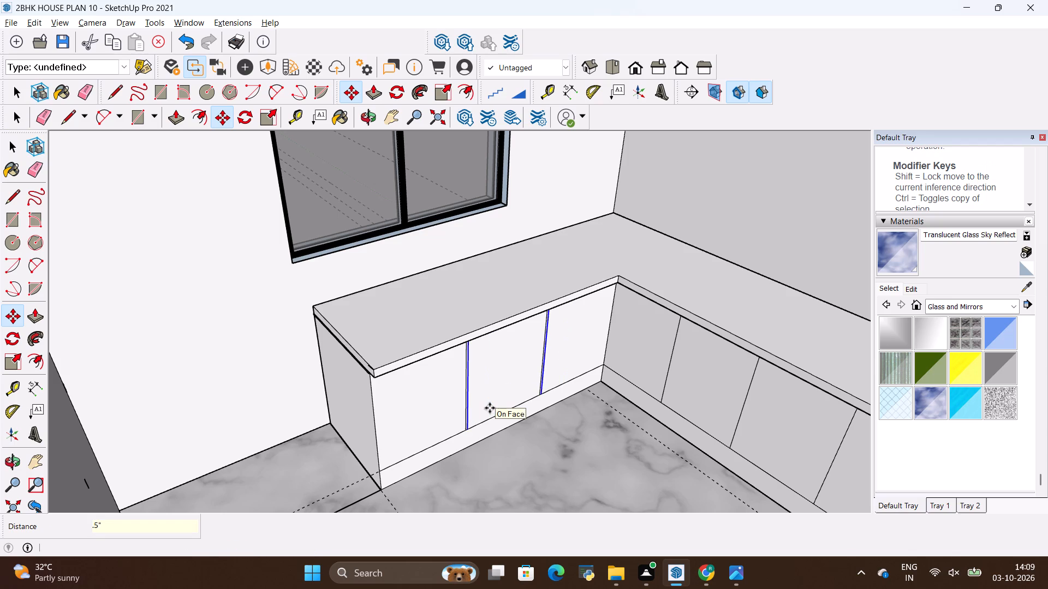
pyautogui.press('space')
pyautogui.click(501, 449)
# Copy the main wall's four door divider lines 0.5" along the cabinet front, away from the inner corner, to form door gaps.
pyautogui.scroll(-5, 510, 483)
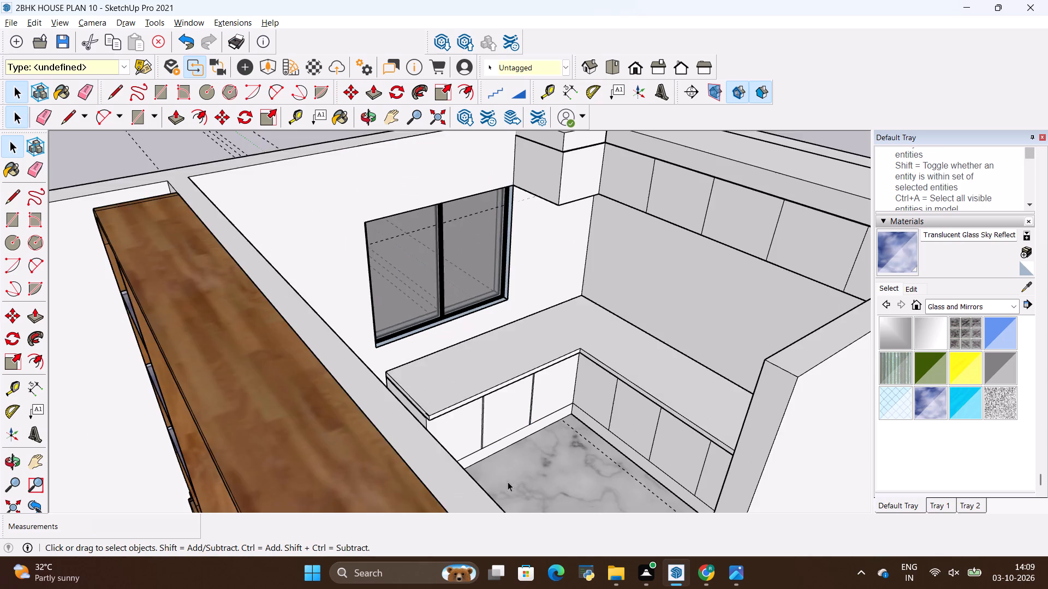
pyautogui.scroll(-4, 508, 482)
pyautogui.moveTo(485, 483); pyautogui.dragTo(645, 562, button='middle')
pyautogui.scroll(6, 579, 327)
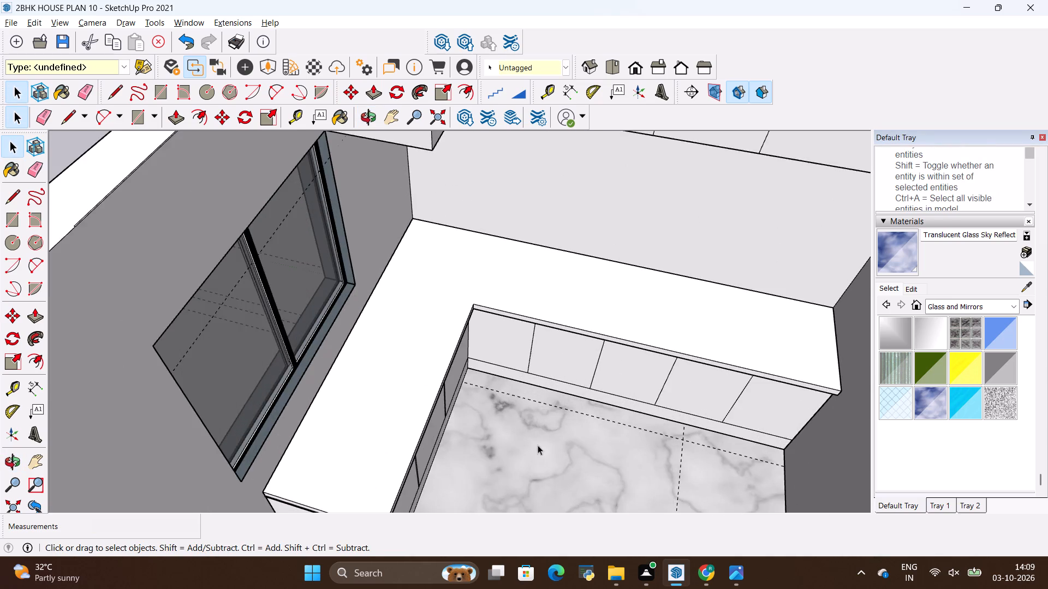
pyautogui.scroll(2, 538, 445)
pyautogui.moveTo(541, 459); pyautogui.dragTo(538, 434, button='middle')
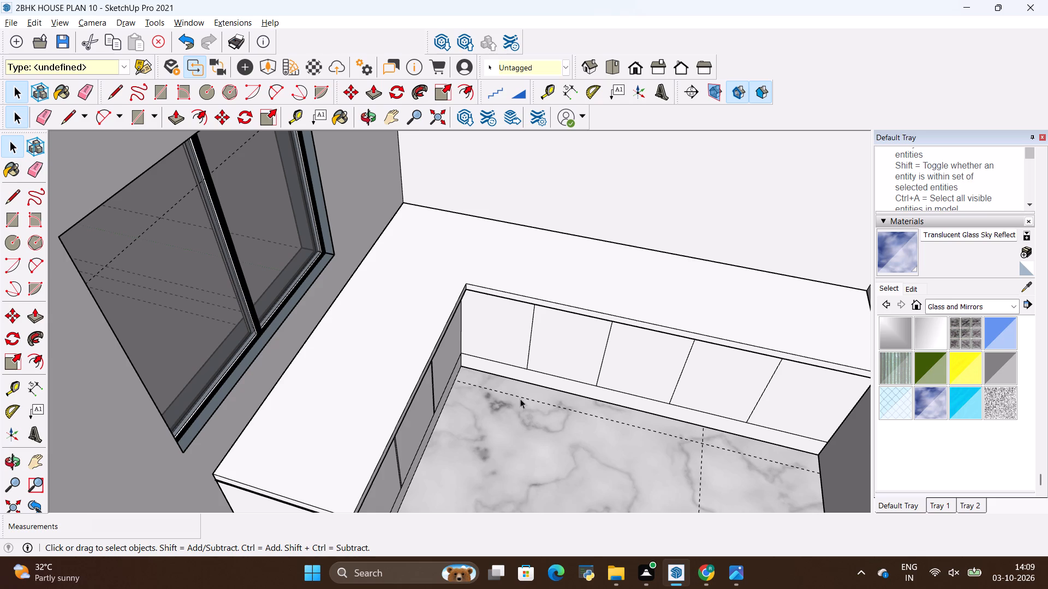
pyautogui.scroll(4, 514, 341)
pyautogui.press('space')
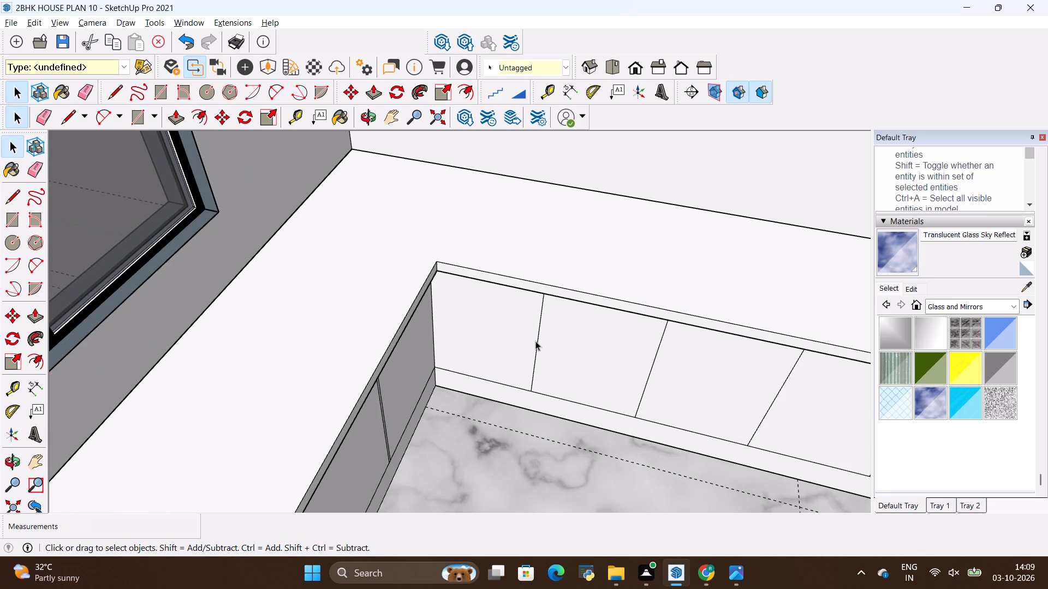
pyautogui.click(535, 341)
pyautogui.click(533, 360)
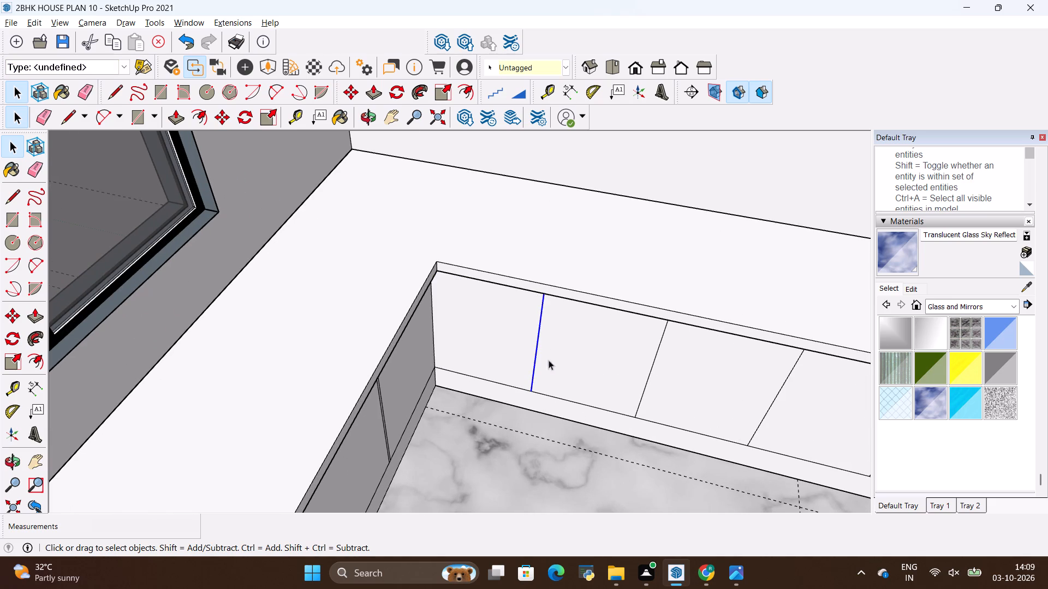
pyautogui.keyDown('ctrl'); pyautogui.click(647, 380); pyautogui.keyUp('ctrl')
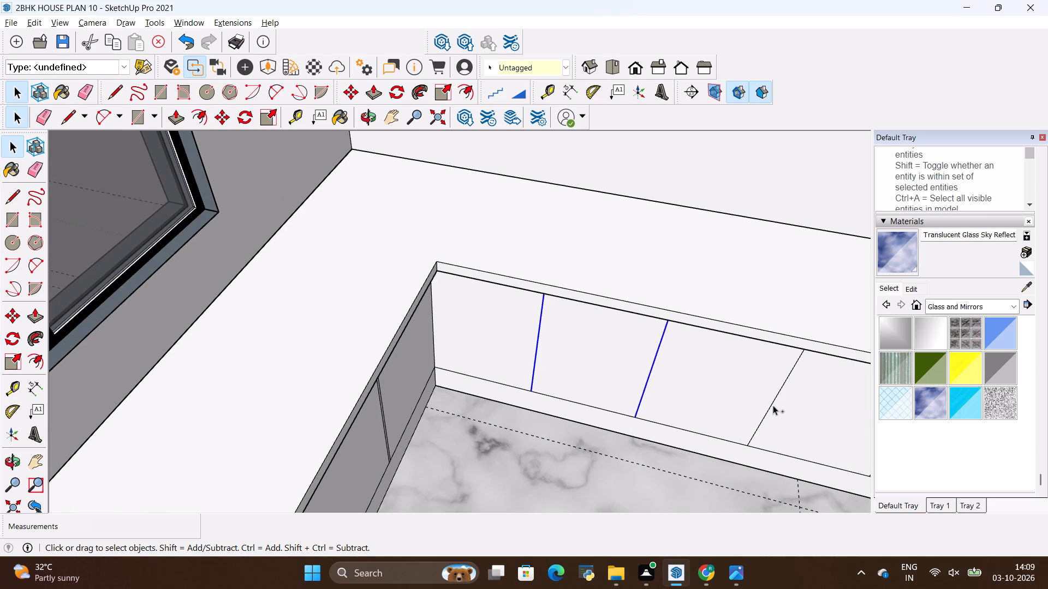
pyautogui.keyDown('ctrl'); pyautogui.click(769, 405); pyautogui.keyUp('ctrl')
pyautogui.keyDown('ctrl'); pyautogui.scroll(-5, 549, 398); pyautogui.keyUp('ctrl')
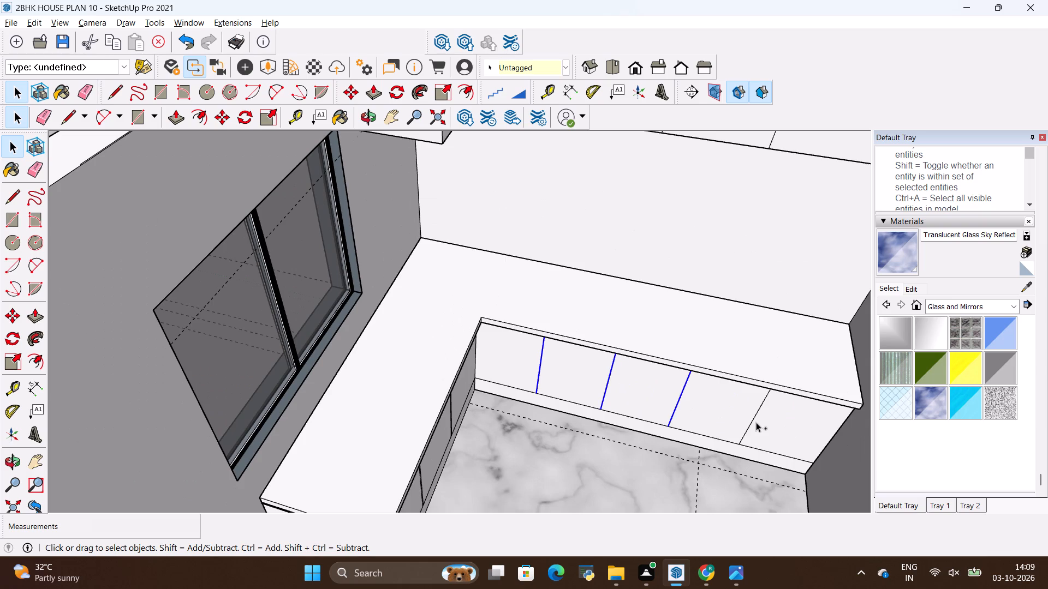
pyautogui.keyDown('ctrl'); pyautogui.scroll(3, 756, 422); pyautogui.keyUp('ctrl')
pyautogui.keyDown('ctrl'); pyautogui.click(750, 420); pyautogui.keyUp('ctrl')
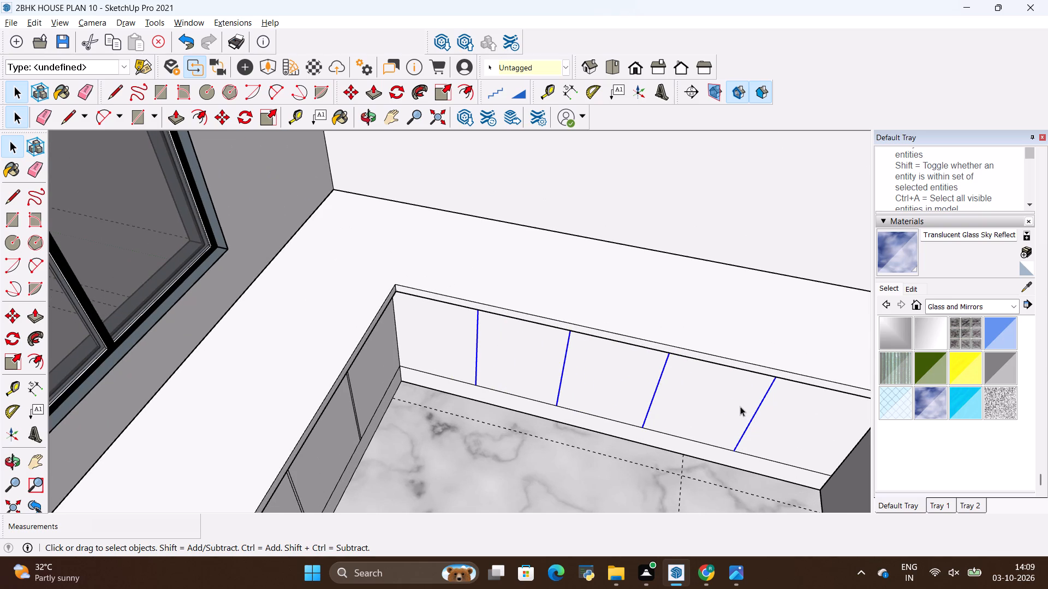
pyautogui.press('m')
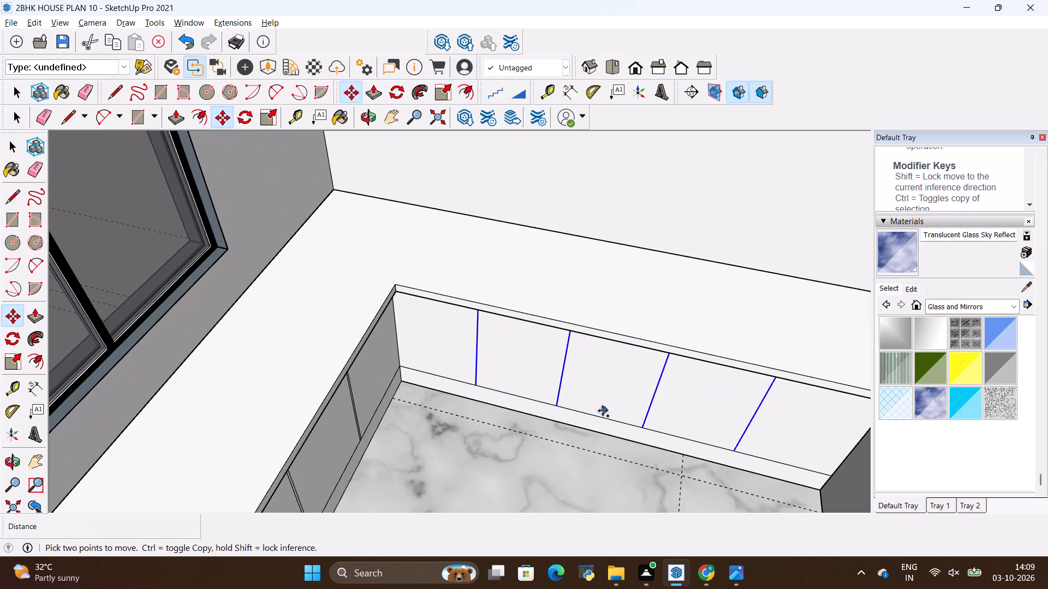
pyautogui.click(558, 396)
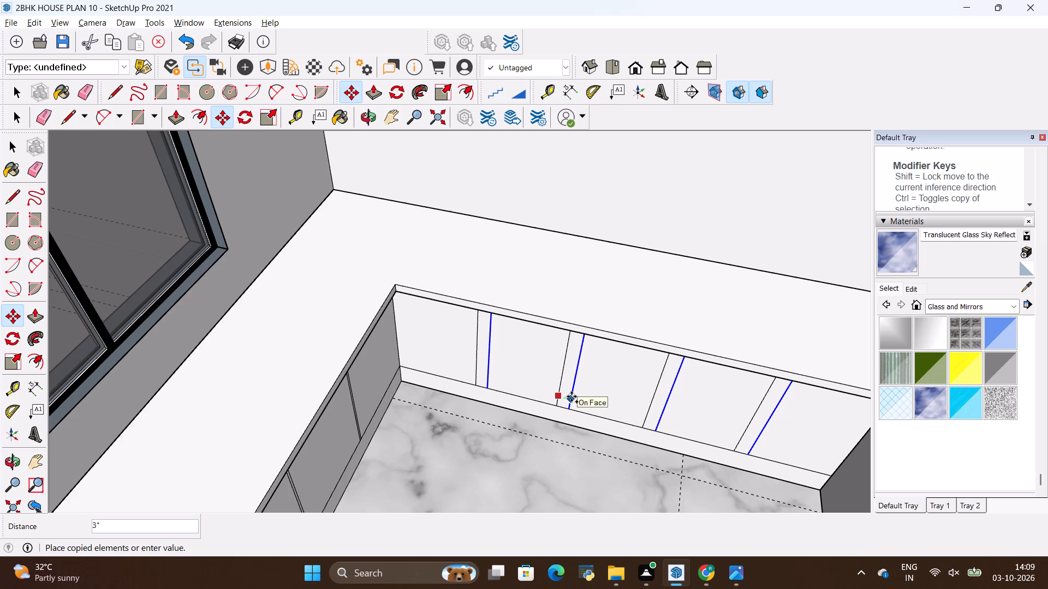
pyautogui.write('.5')
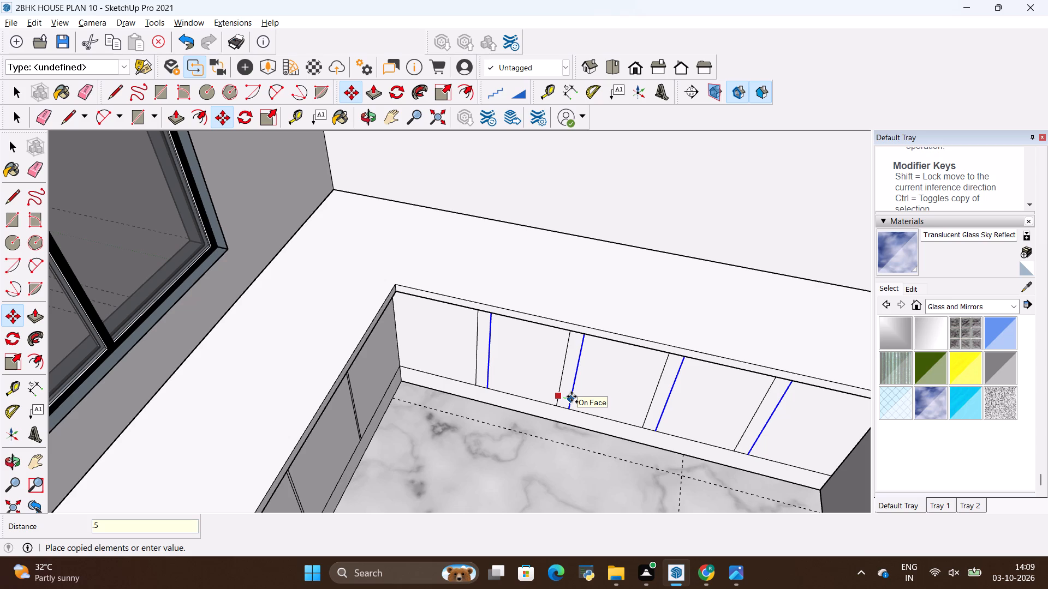
pyautogui.hotkey('shift', '"')
pyautogui.press('Return')
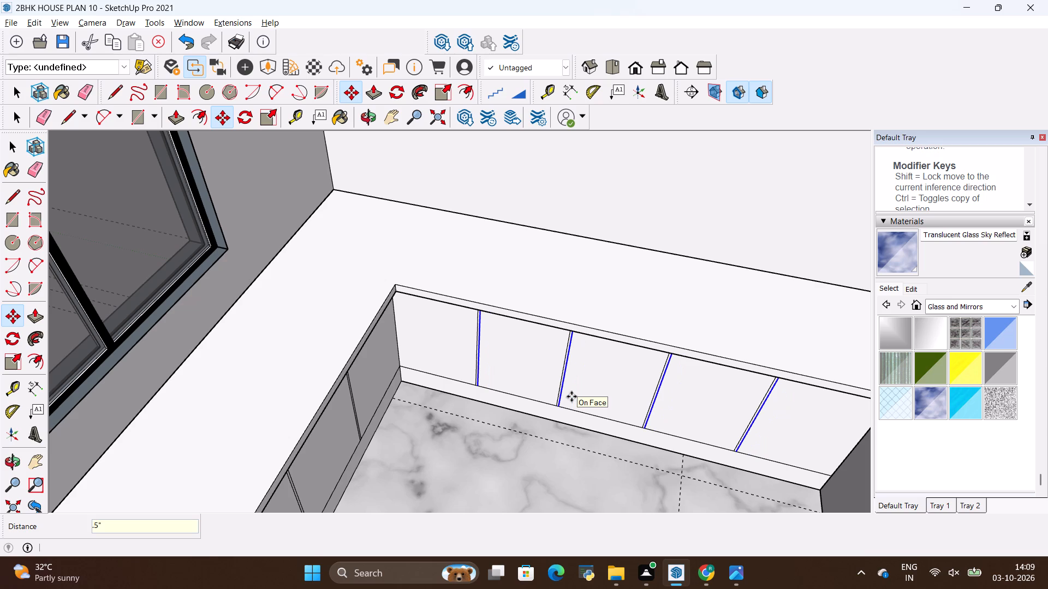
pyautogui.press('space')
pyautogui.click(443, 450)
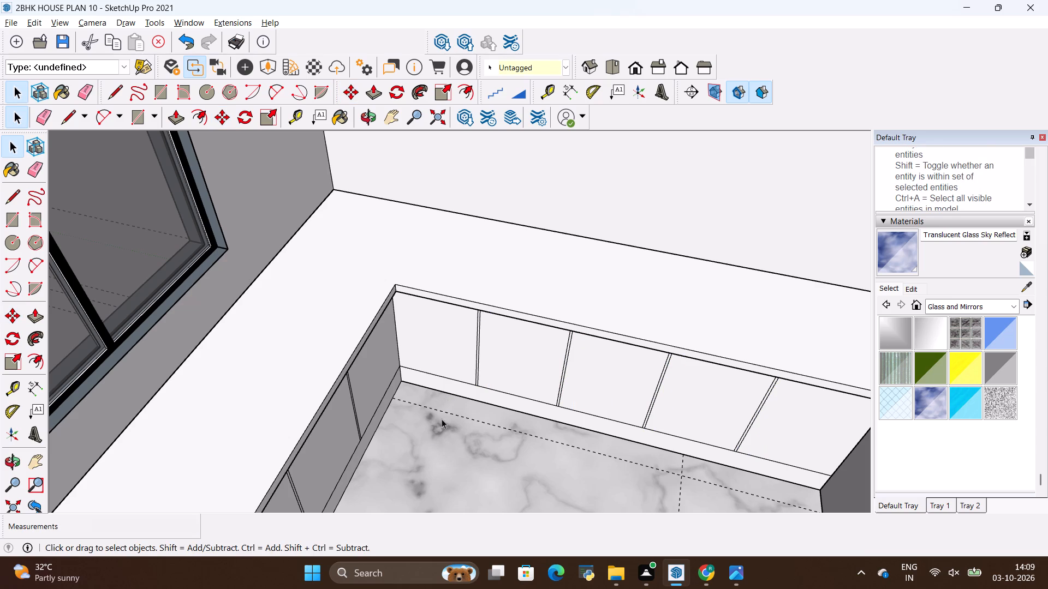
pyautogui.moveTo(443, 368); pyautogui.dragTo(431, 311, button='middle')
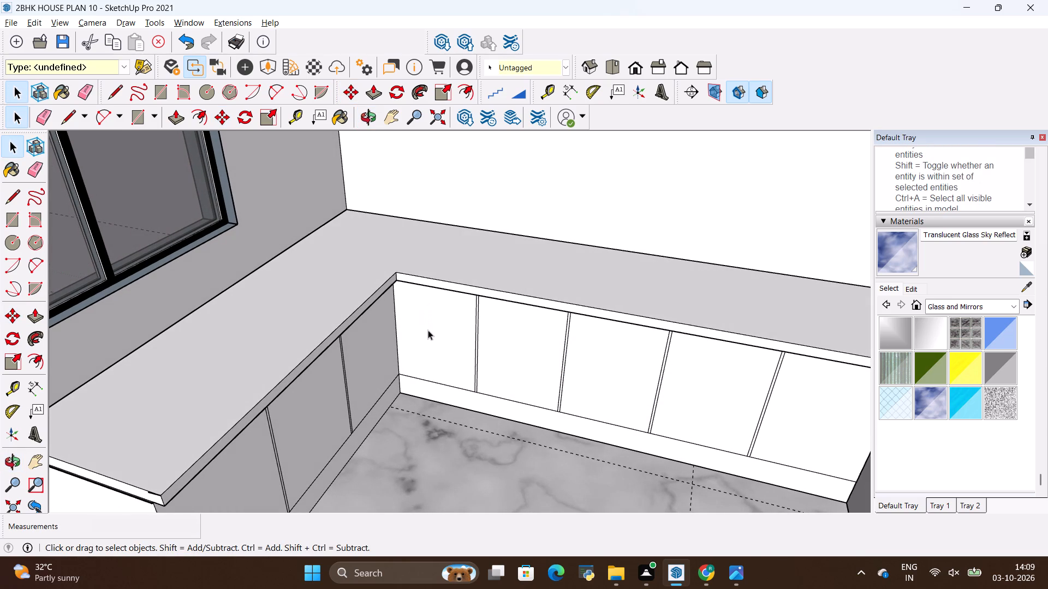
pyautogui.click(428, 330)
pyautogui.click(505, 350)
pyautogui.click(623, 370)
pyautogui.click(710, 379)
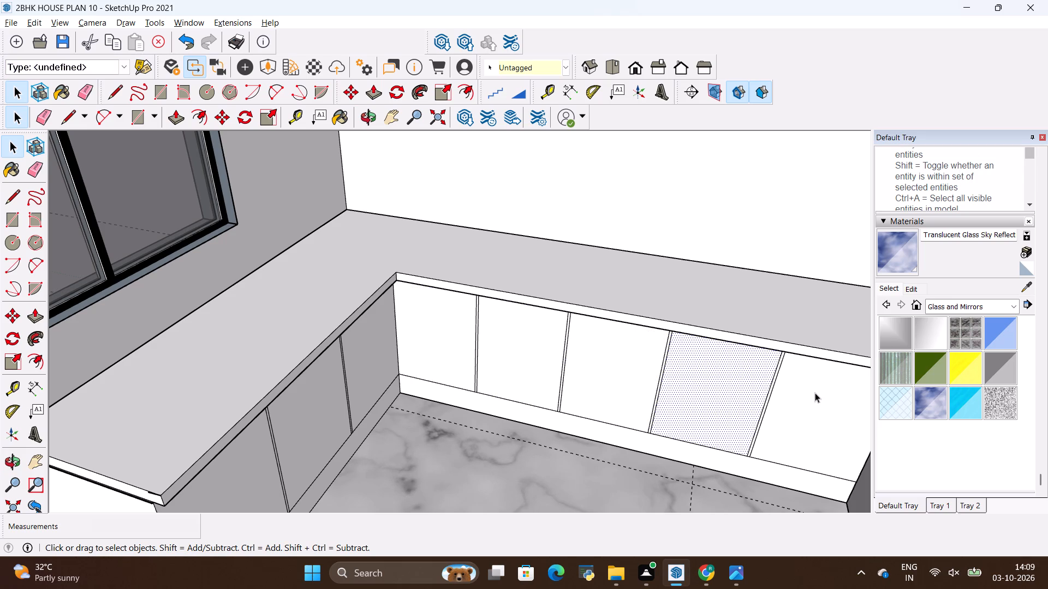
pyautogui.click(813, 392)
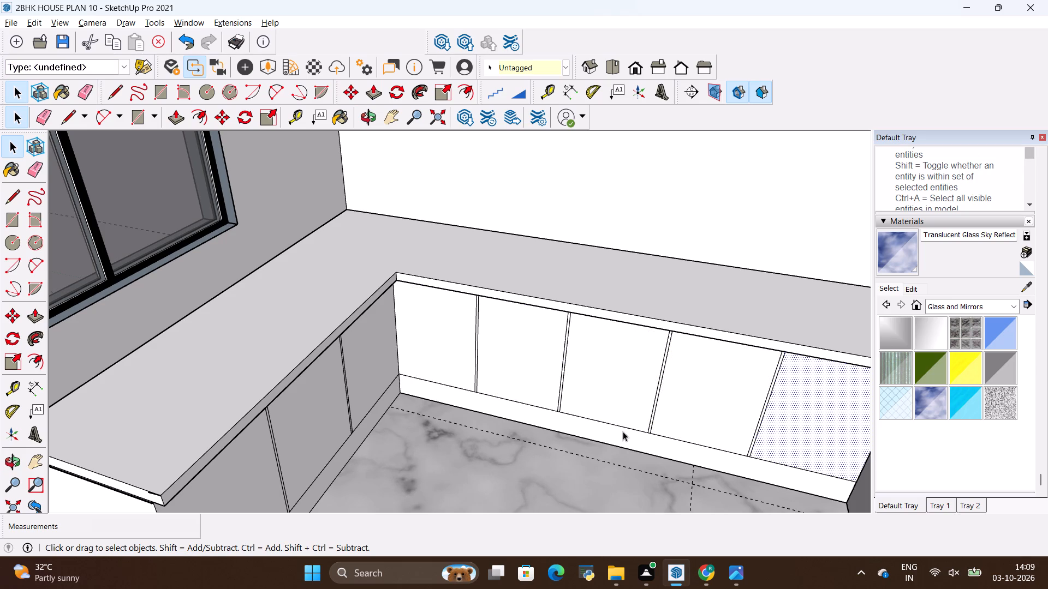
# Copy the inner corner's vertical edge 0.5" along the window wall's cabinet front to form a corner gap.
pyautogui.scroll(-3, 648, 431)
pyautogui.scroll(6, 650, 431)
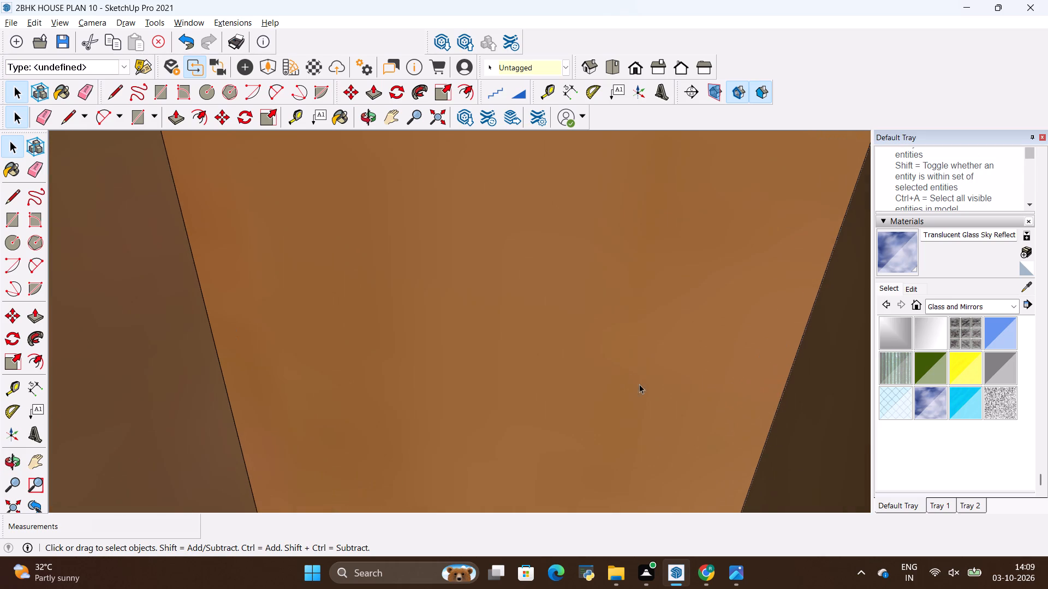
pyautogui.scroll(-5, 600, 356)
pyautogui.scroll(-20, 633, 428)
pyautogui.scroll(-2, 633, 428)
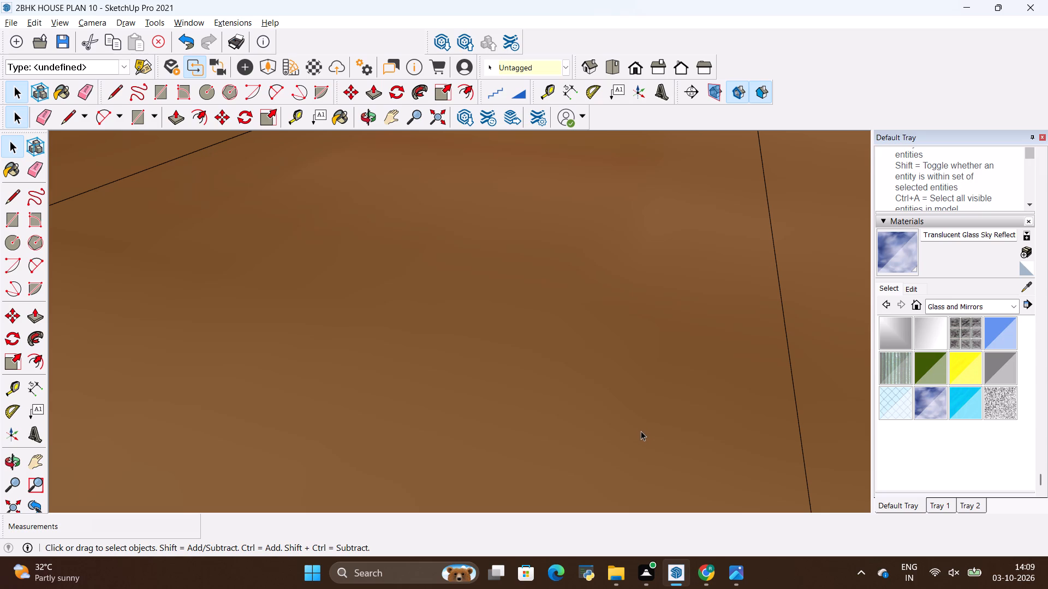
pyautogui.scroll(-6, 639, 431)
pyautogui.scroll(-20, 693, 483)
pyautogui.scroll(-11, 693, 483)
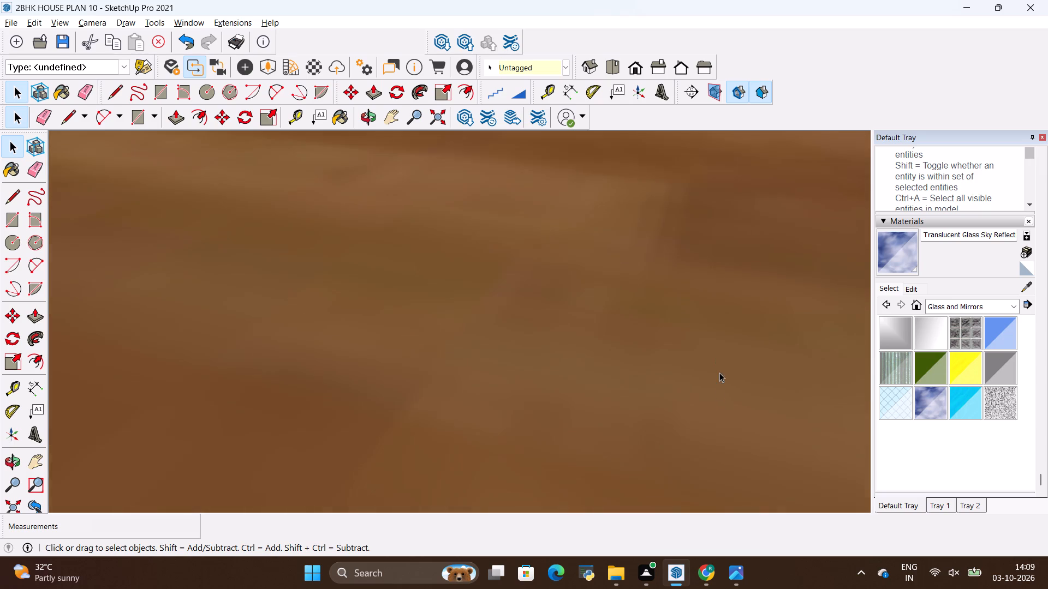
pyautogui.scroll(-20, 719, 372)
pyautogui.scroll(-12, 719, 372)
pyautogui.scroll(-6, 669, 407)
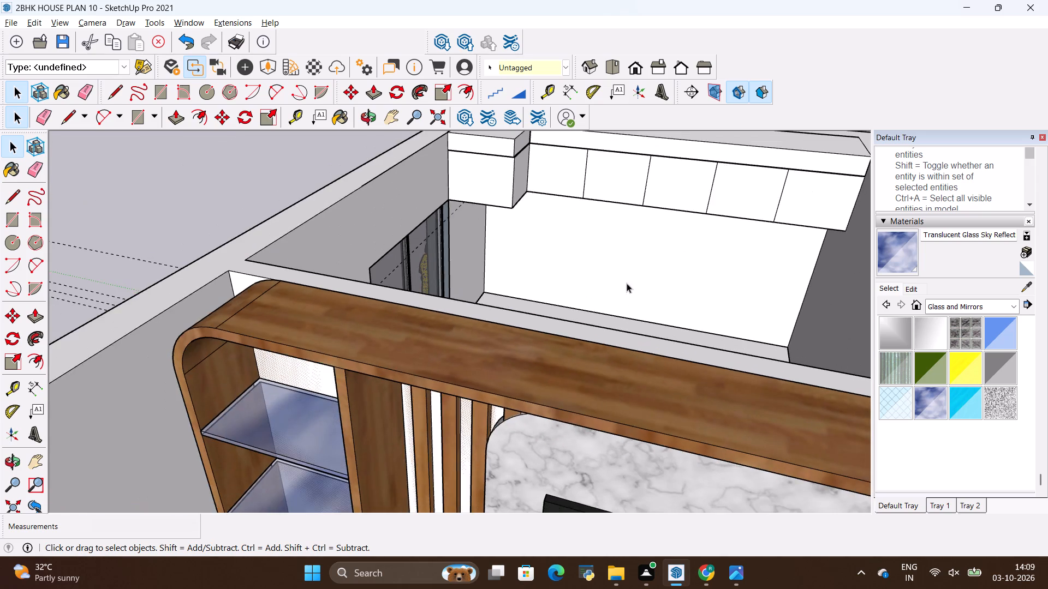
pyautogui.scroll(4, 610, 272)
pyautogui.scroll(11, 563, 405)
pyautogui.moveTo(538, 404); pyautogui.dragTo(535, 386, button='middle')
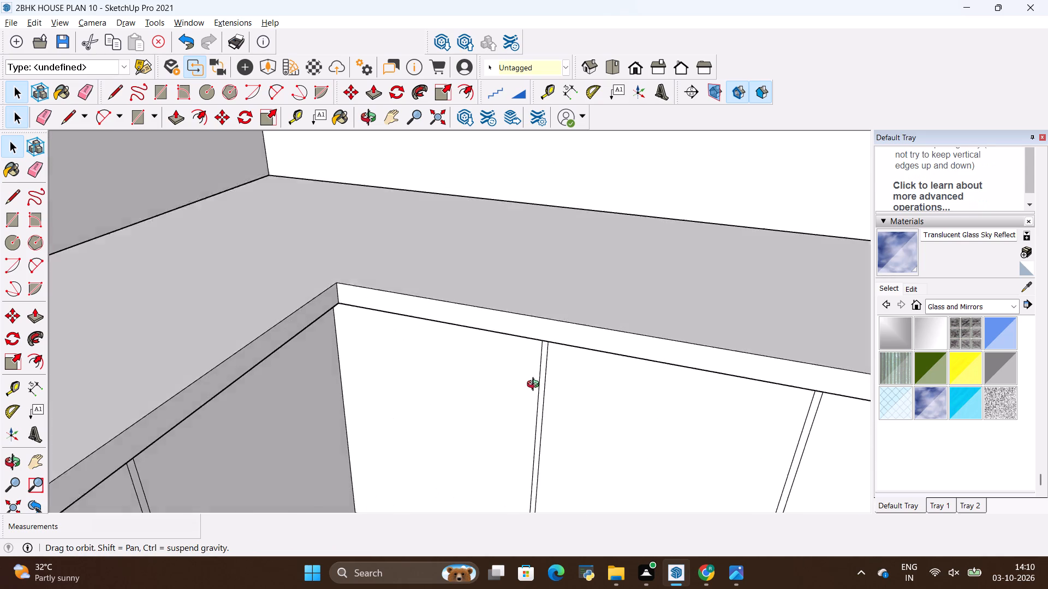
pyautogui.moveTo(535, 386); pyautogui.dragTo(446, 359, button='middle')
pyautogui.scroll(5, 314, 359)
pyautogui.press('space')
pyautogui.click(367, 338)
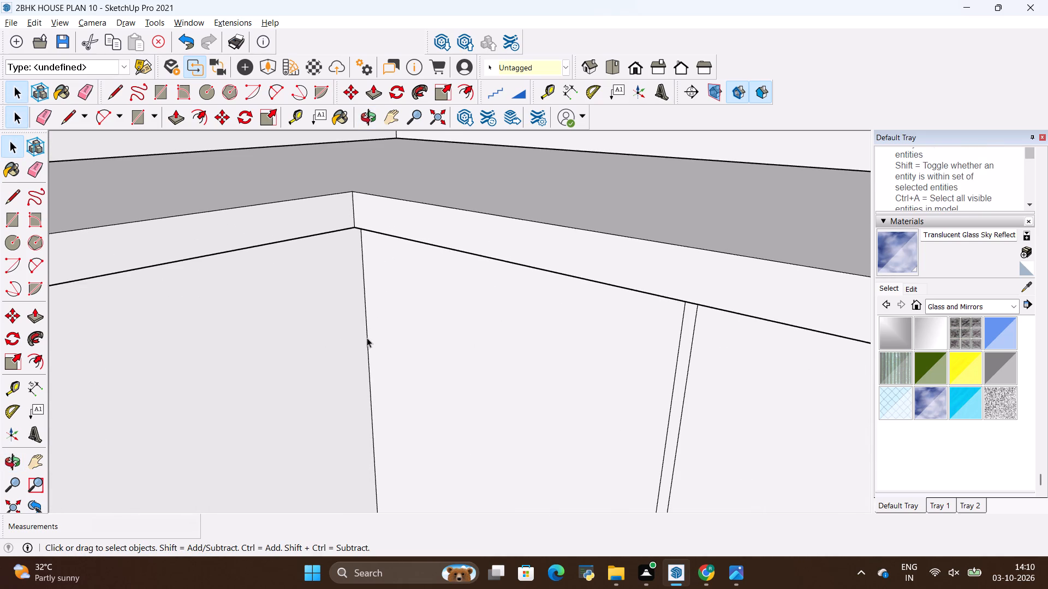
pyautogui.press('m')
pyautogui.click(367, 338)
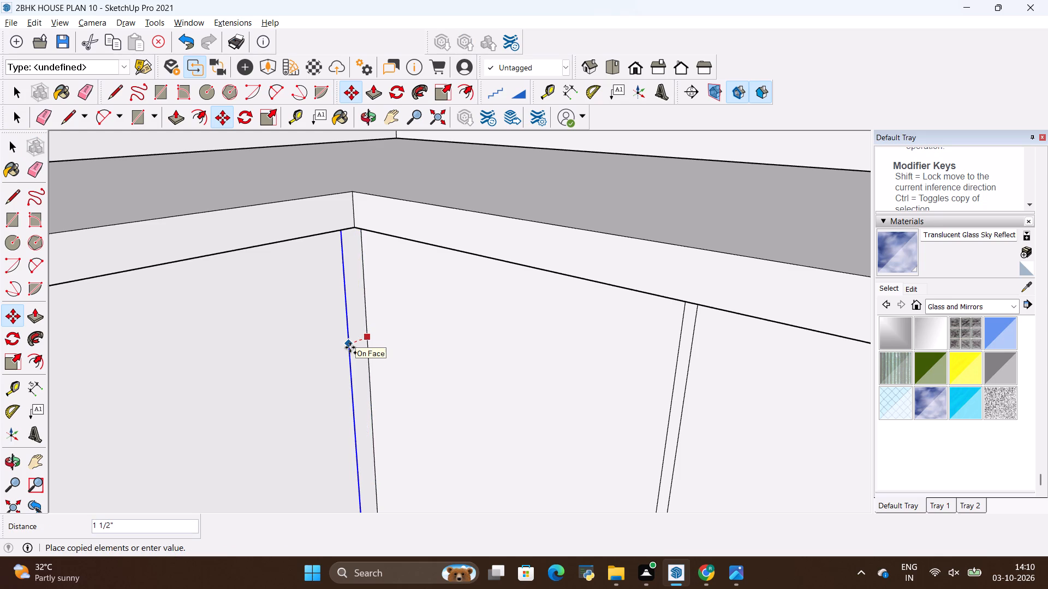
pyautogui.write('.5')
pyautogui.hotkey('shift', '"')
pyautogui.press('Return')
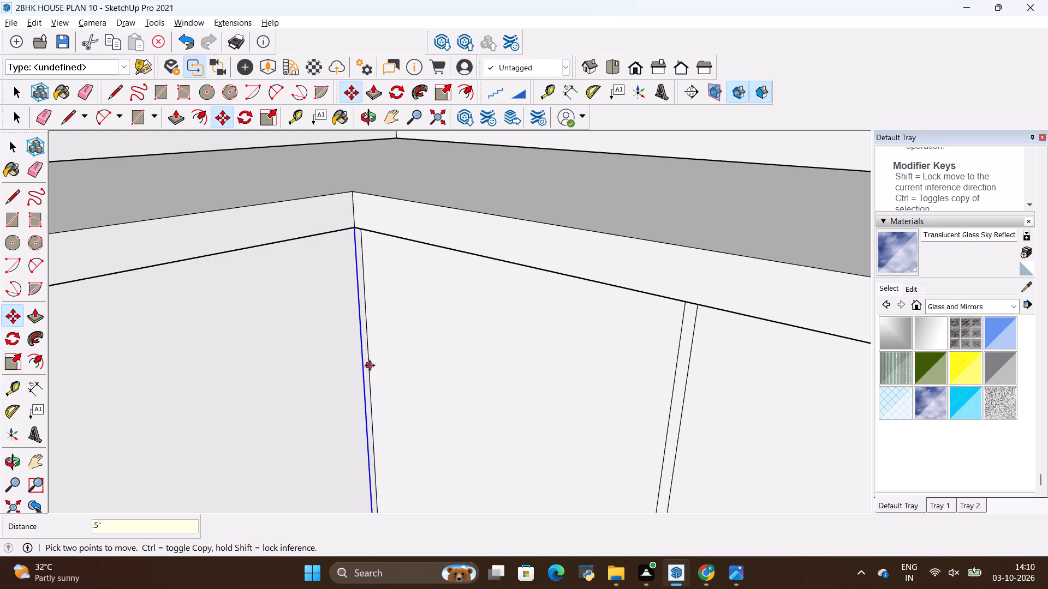
# Copy the inner corner's vertical edge 0.5" along the main wall's cabinet front to form the matching corner gap.
pyautogui.press('space')
pyautogui.click(368, 363)
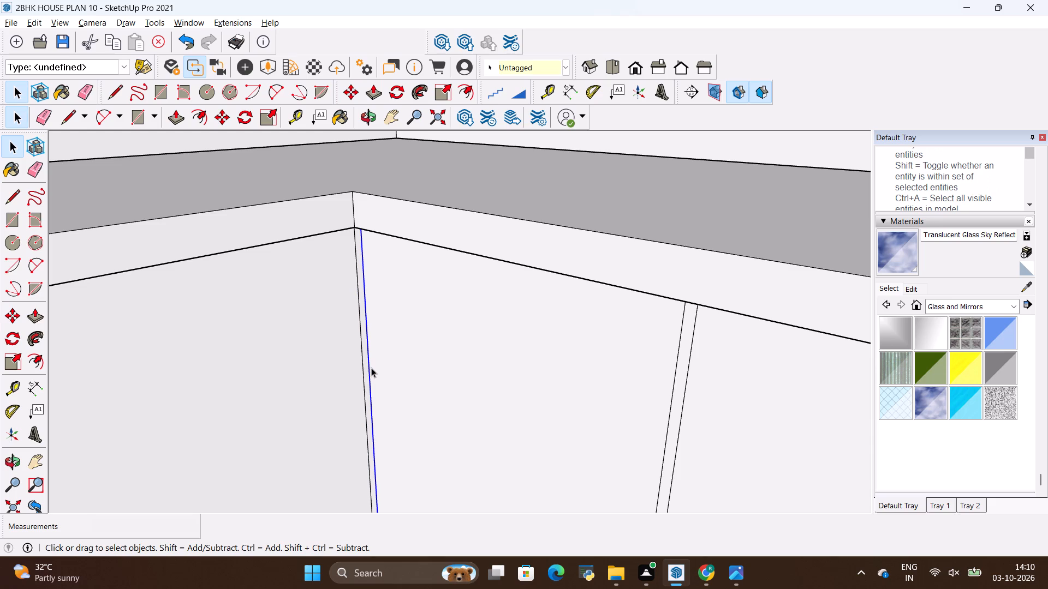
pyautogui.press('m')
pyautogui.click(368, 368)
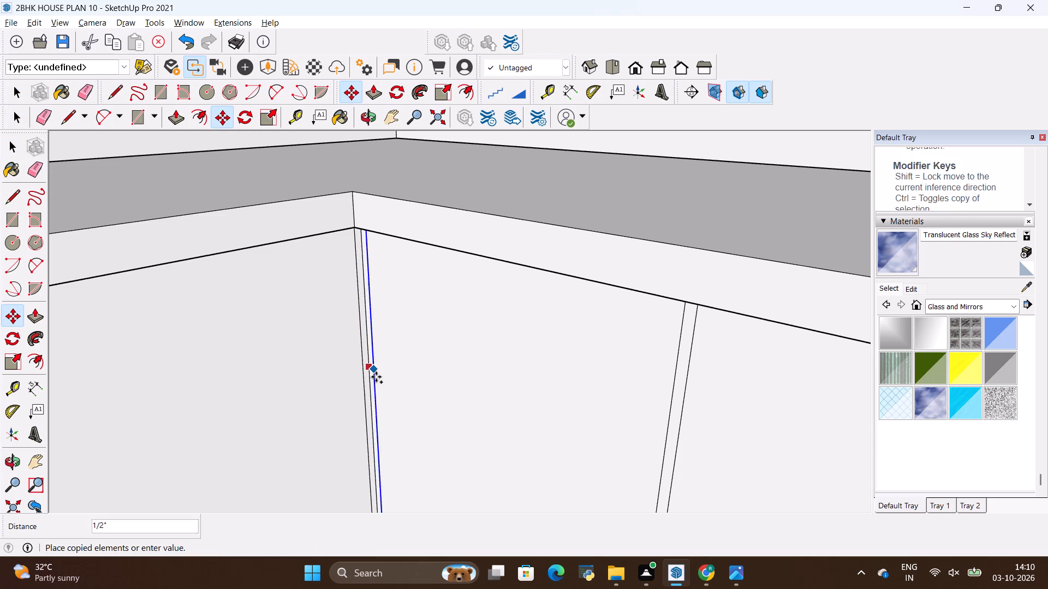
pyautogui.write('.5"')
pyautogui.press('Return')
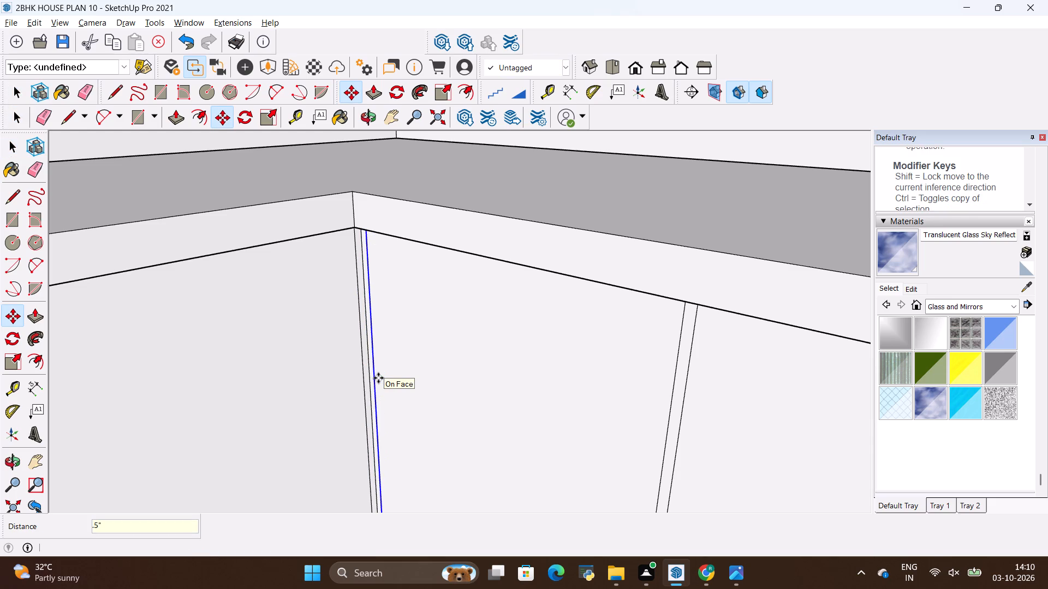
pyautogui.press('space')
pyautogui.click(303, 381)
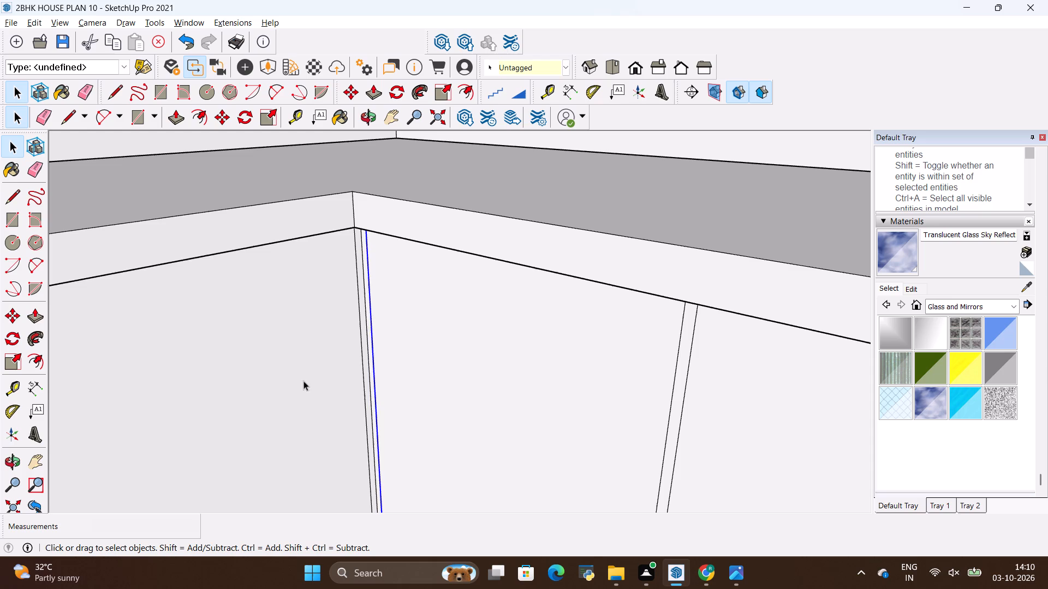
pyautogui.click(396, 371)
# Extrude the window wall's three base cabinet door faces 1" outward, leaving the gaps and base strip recessed.
pyautogui.scroll(-17, 453, 395)
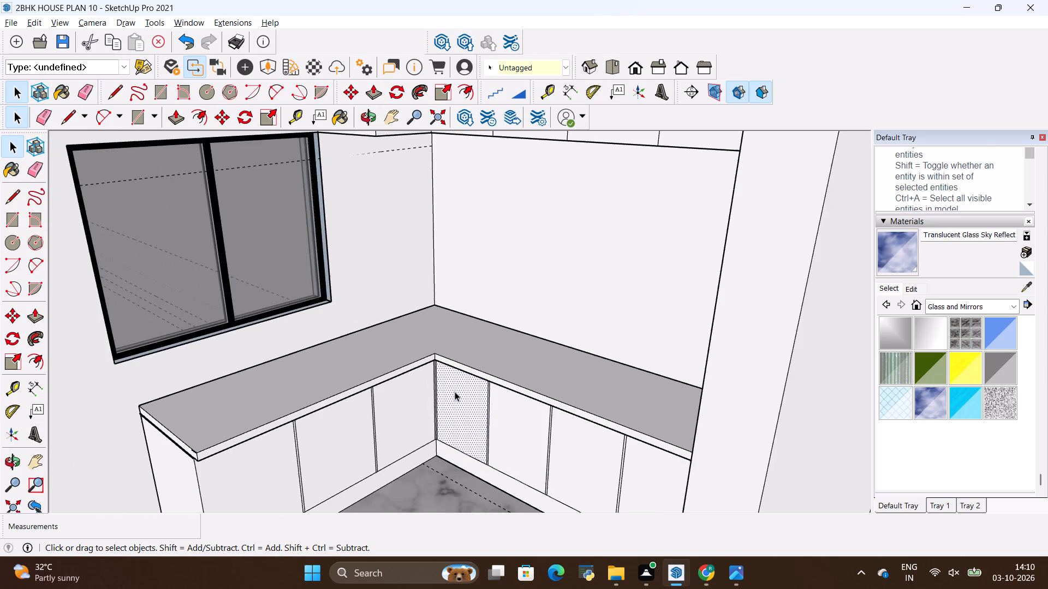
pyautogui.moveTo(453, 401); pyautogui.dragTo(407, 407, button='middle')
pyautogui.click(257, 456)
pyautogui.click(325, 447)
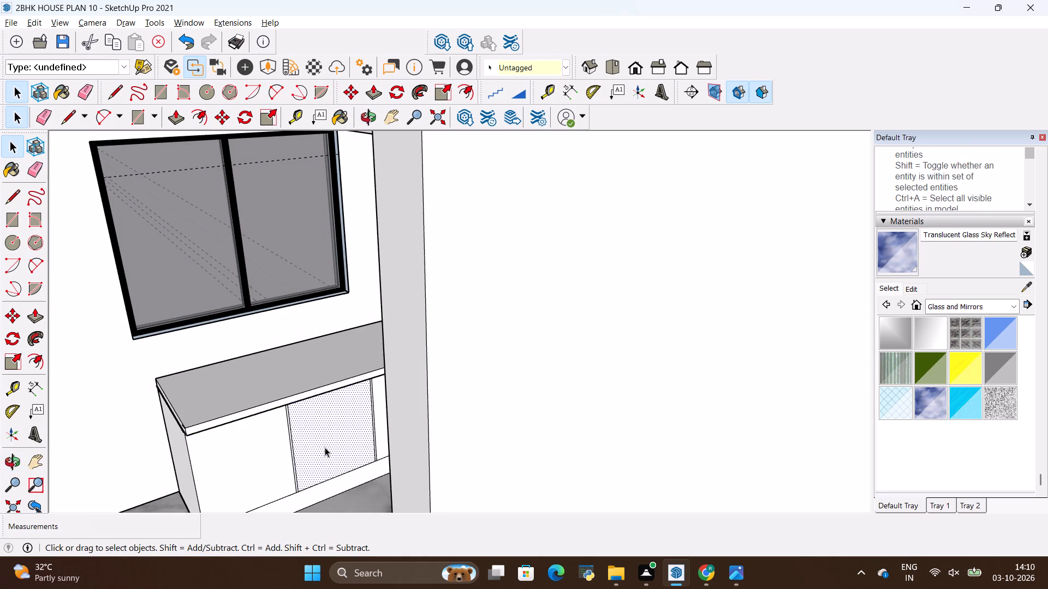
pyautogui.moveTo(326, 447); pyautogui.dragTo(330, 426, button='middle')
pyautogui.press('p')
pyautogui.click(277, 448)
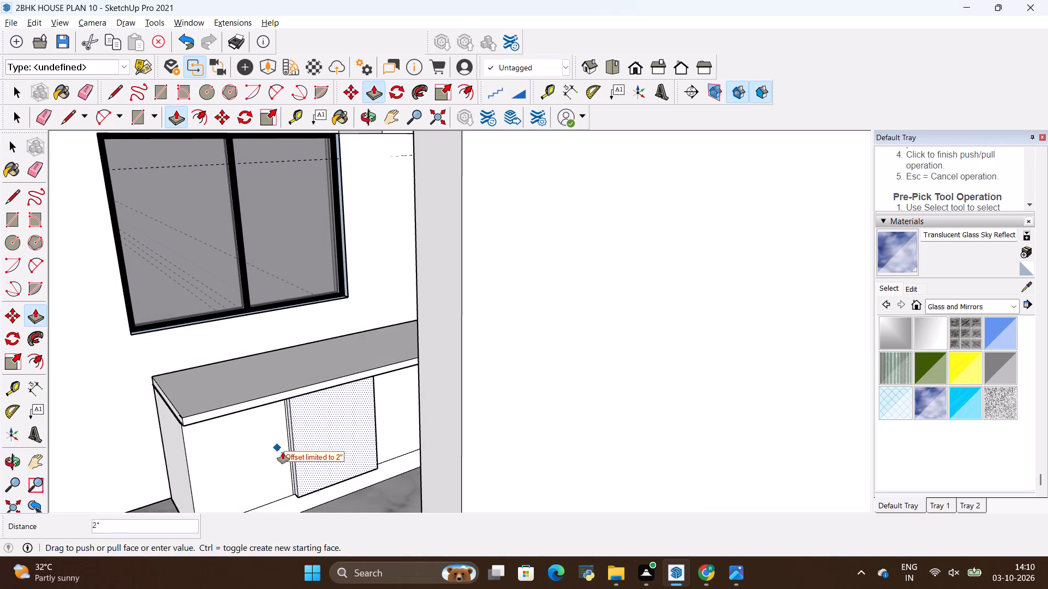
pyautogui.press('BackSpace')
pyautogui.write('1"')
pyautogui.press('Return')
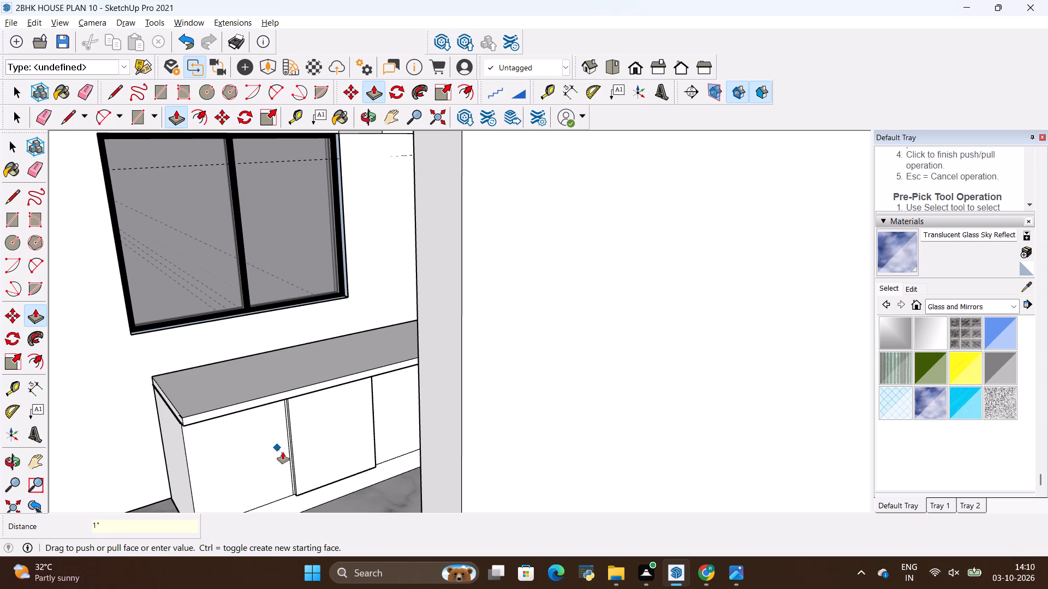
pyautogui.doubleClick(269, 459)
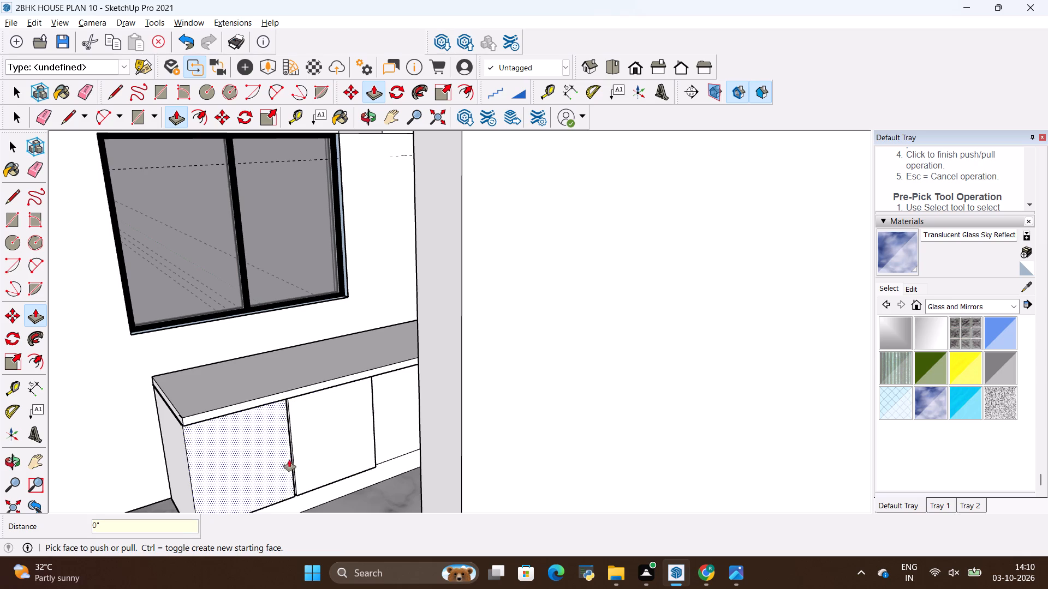
pyautogui.doubleClick(398, 426)
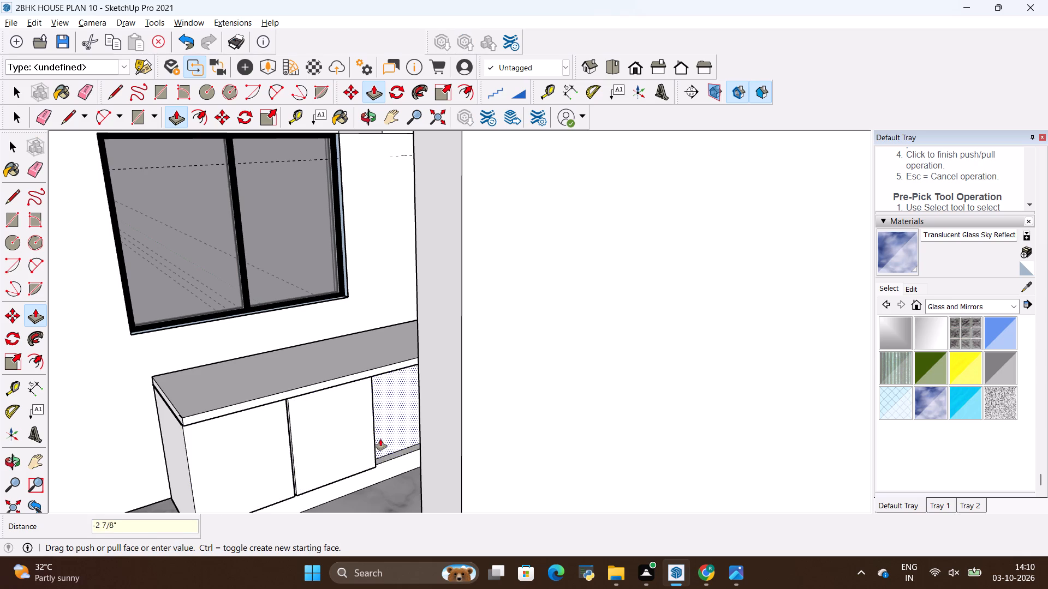
pyautogui.click(348, 453)
pyautogui.click(254, 461)
pyautogui.click(308, 453)
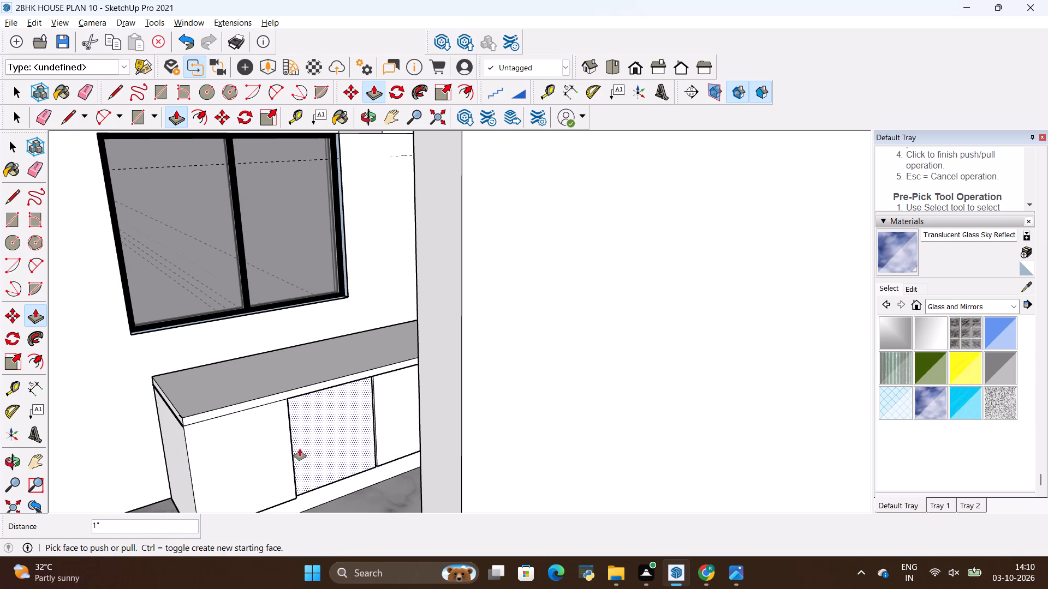
# Extrude the main wall's five base cabinet door faces 1/2" outward, leaving the gaps and base strip recessed.
pyautogui.scroll(-4, 296, 437)
pyautogui.scroll(20, 293, 438)
pyautogui.scroll(1, 293, 438)
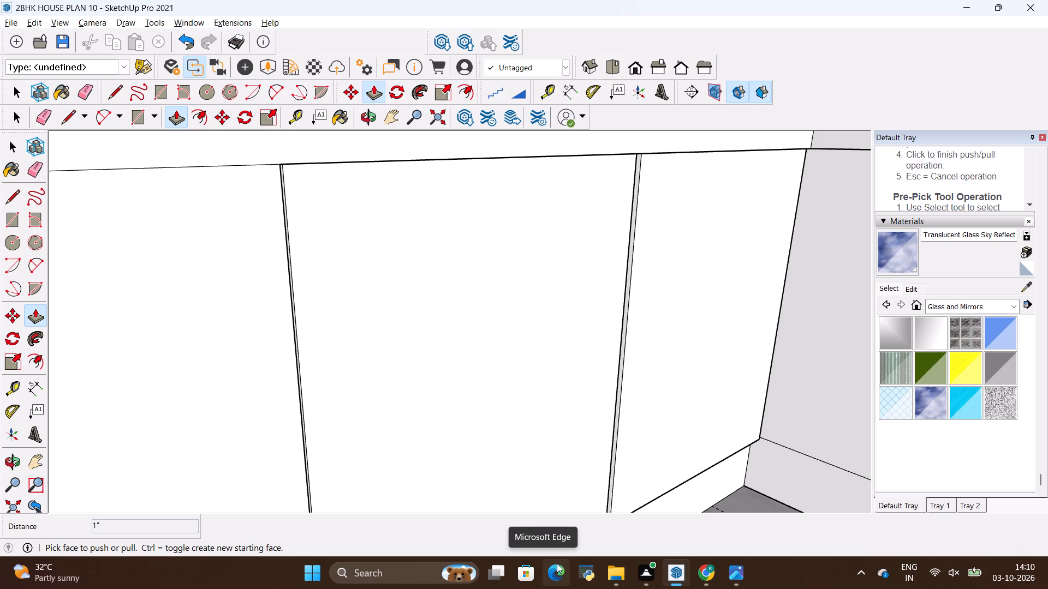
pyautogui.scroll(-5, 486, 408)
pyautogui.scroll(-4, 504, 460)
pyautogui.scroll(-2, 552, 352)
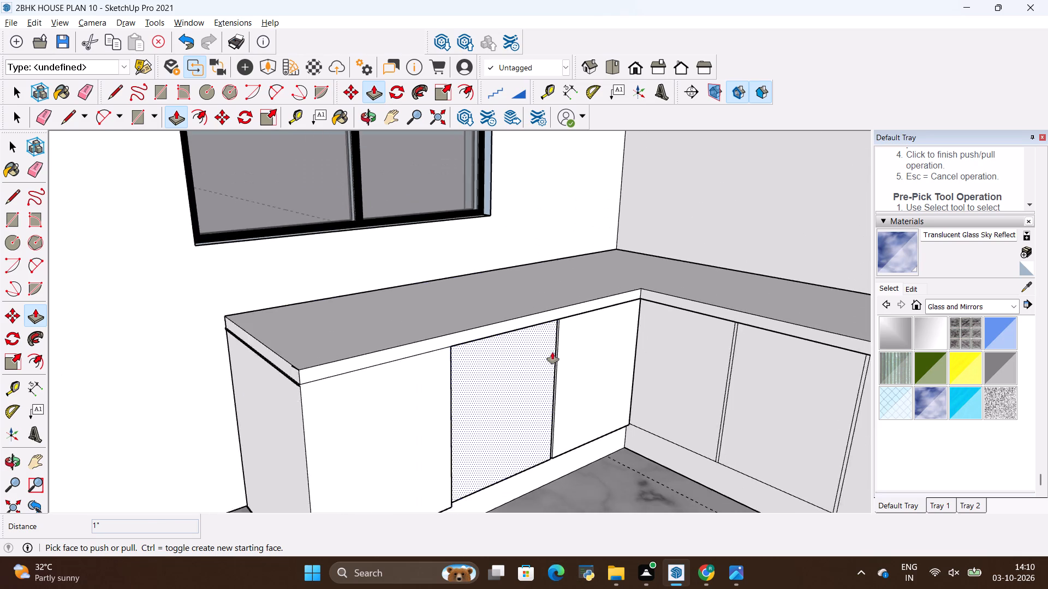
pyautogui.scroll(-3, 552, 352)
pyautogui.keyDown('shift'); pyautogui.moveTo(589, 295); pyautogui.dragTo(611, 362, button='middle'); pyautogui.keyUp('shift')
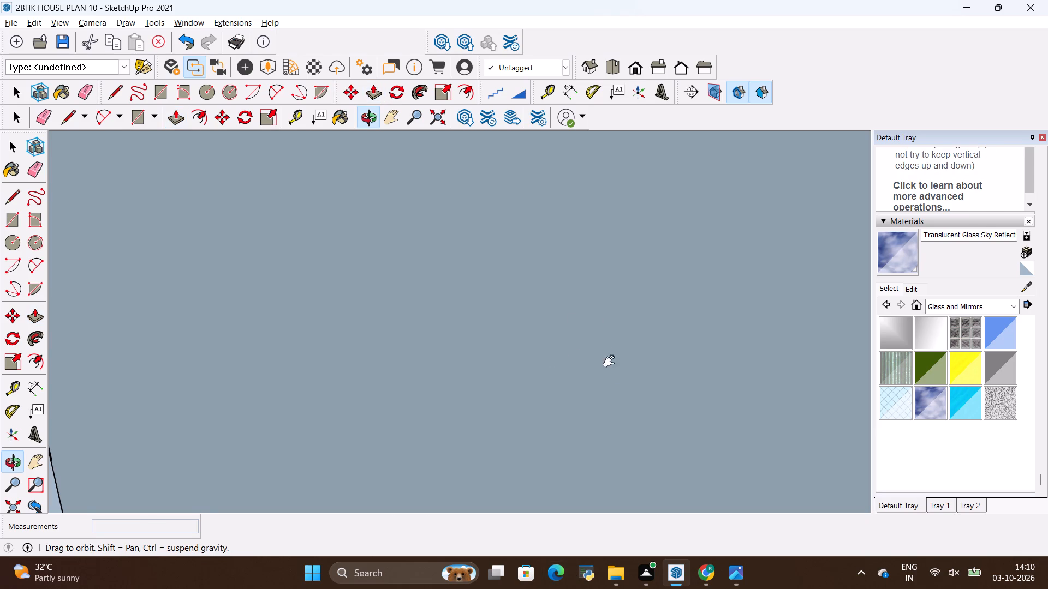
pyautogui.keyDown('shift'); pyautogui.moveTo(611, 362); pyautogui.dragTo(706, 568, button='middle'); pyautogui.keyUp('shift')
pyautogui.keyDown('shift'); pyautogui.moveTo(613, 332); pyautogui.dragTo(695, 443, button='middle'); pyautogui.keyUp('shift')
pyautogui.scroll(-7, 677, 407)
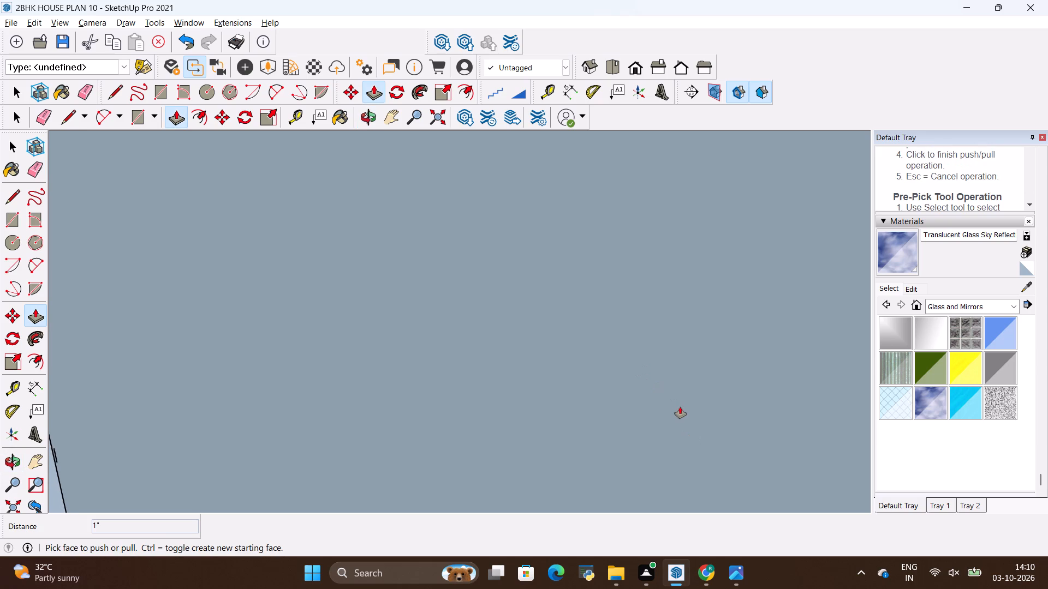
pyautogui.scroll(-20, 680, 407)
pyautogui.scroll(-20, 680, 407)
pyautogui.scroll(-6, 680, 407)
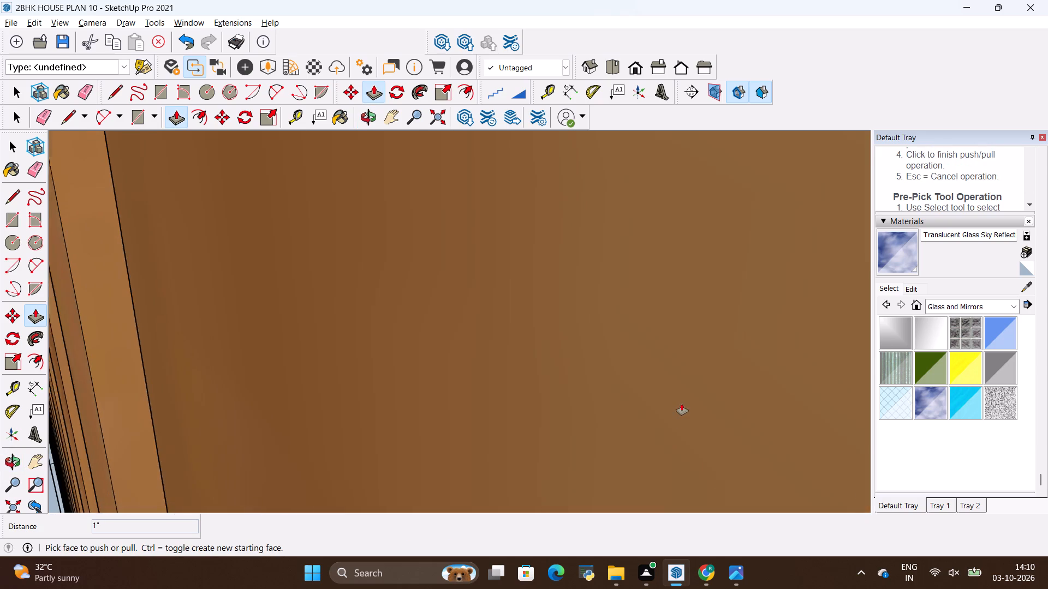
pyautogui.scroll(-11, 682, 404)
pyautogui.moveTo(581, 326); pyautogui.dragTo(663, 445, button='middle')
pyautogui.scroll(-9, 522, 338)
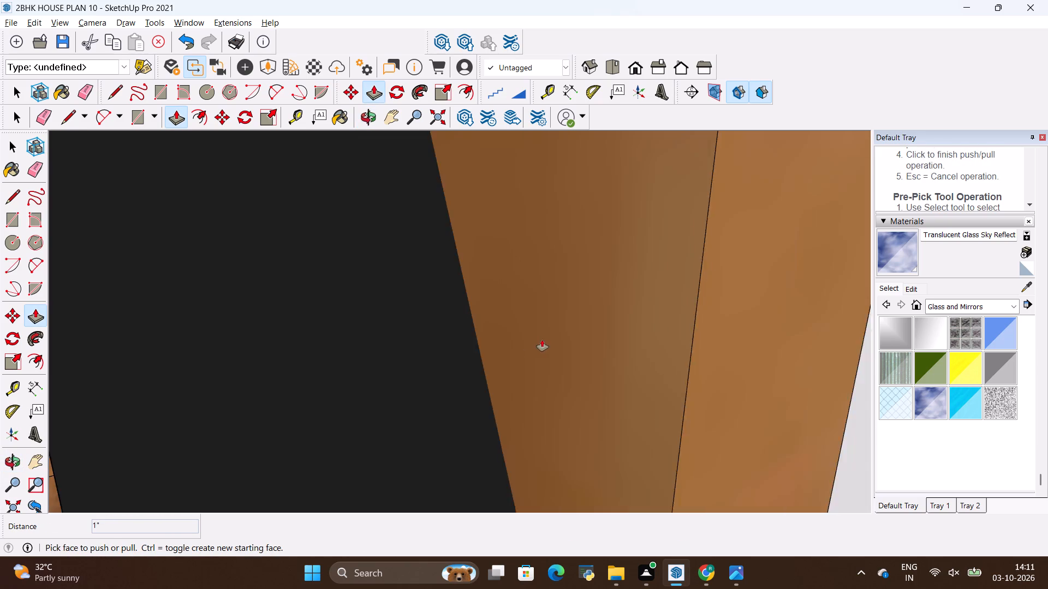
pyautogui.scroll(-20, 542, 340)
pyautogui.scroll(-20, 542, 340)
pyautogui.scroll(-10, 542, 340)
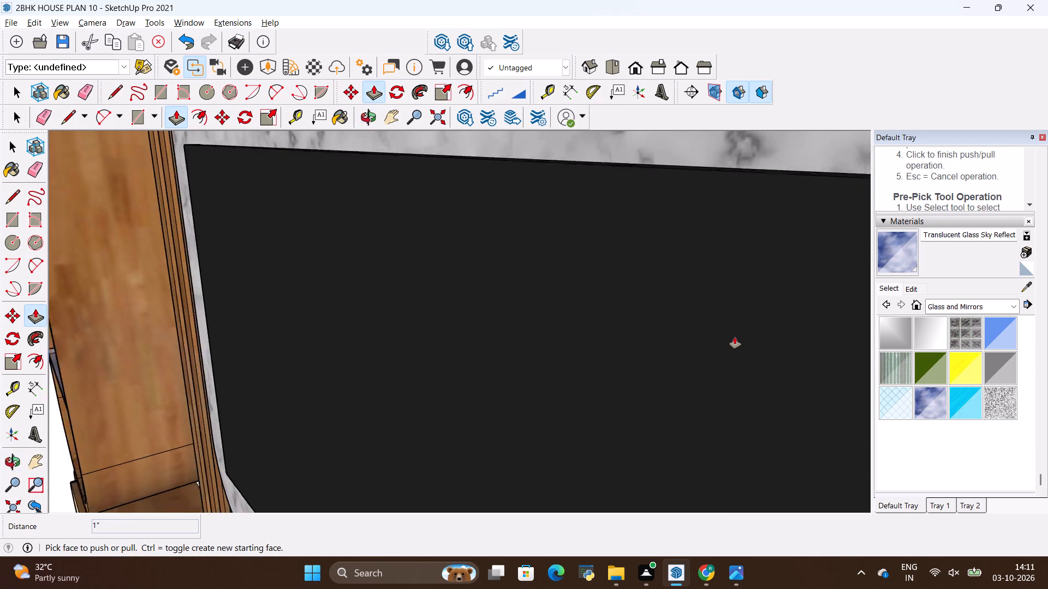
pyautogui.scroll(-9, 735, 337)
pyautogui.scroll(-20, 735, 339)
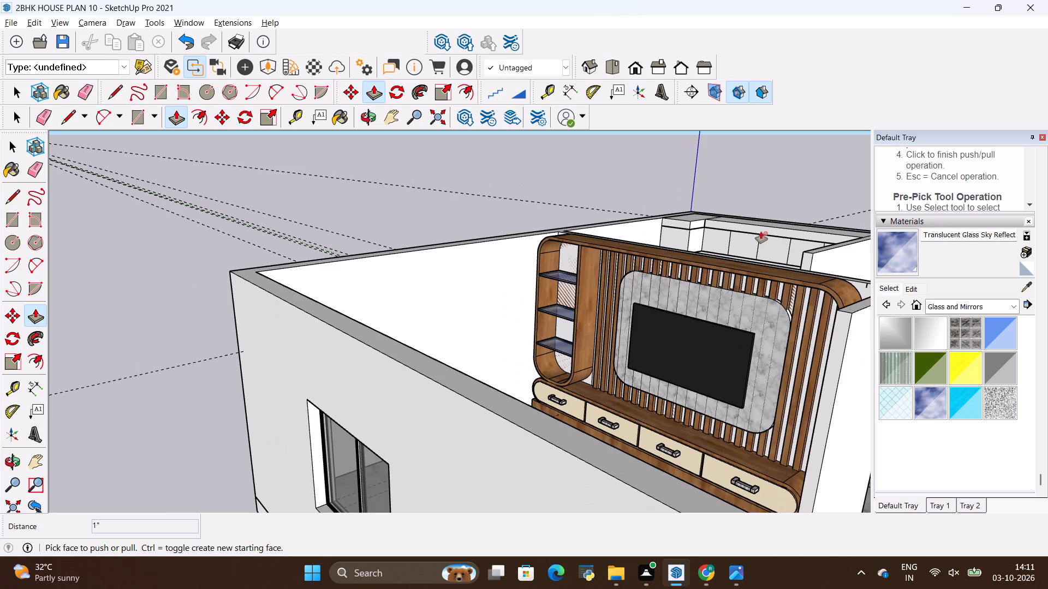
pyautogui.scroll(10, 761, 232)
pyautogui.moveTo(749, 273); pyautogui.dragTo(689, 339, button='middle')
pyautogui.scroll(-9, 568, 256)
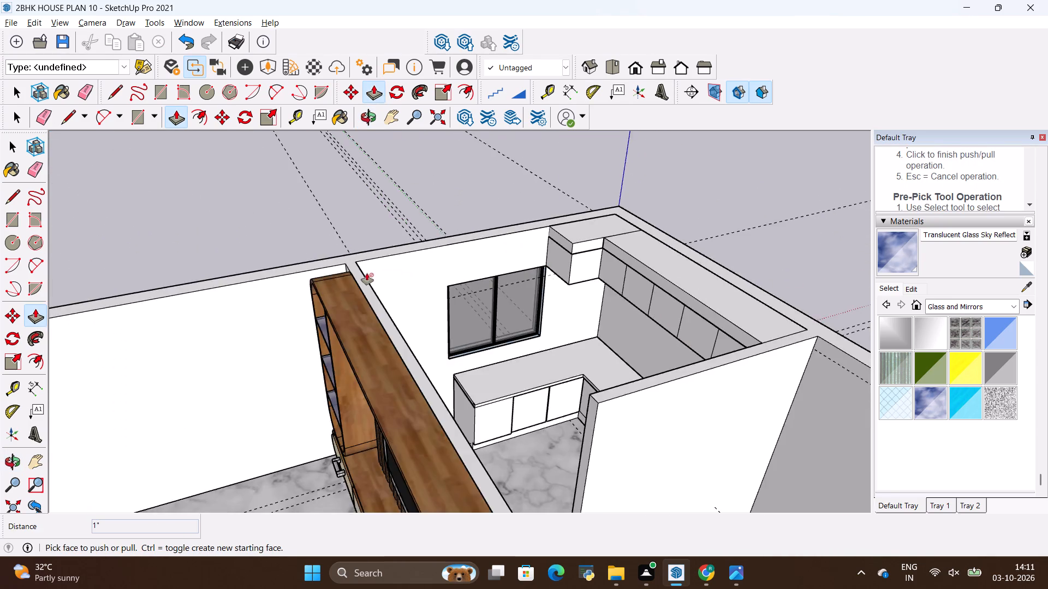
pyautogui.scroll(-2, 367, 273)
pyautogui.moveTo(388, 324); pyautogui.dragTo(565, 424, button='middle')
pyautogui.scroll(11, 541, 342)
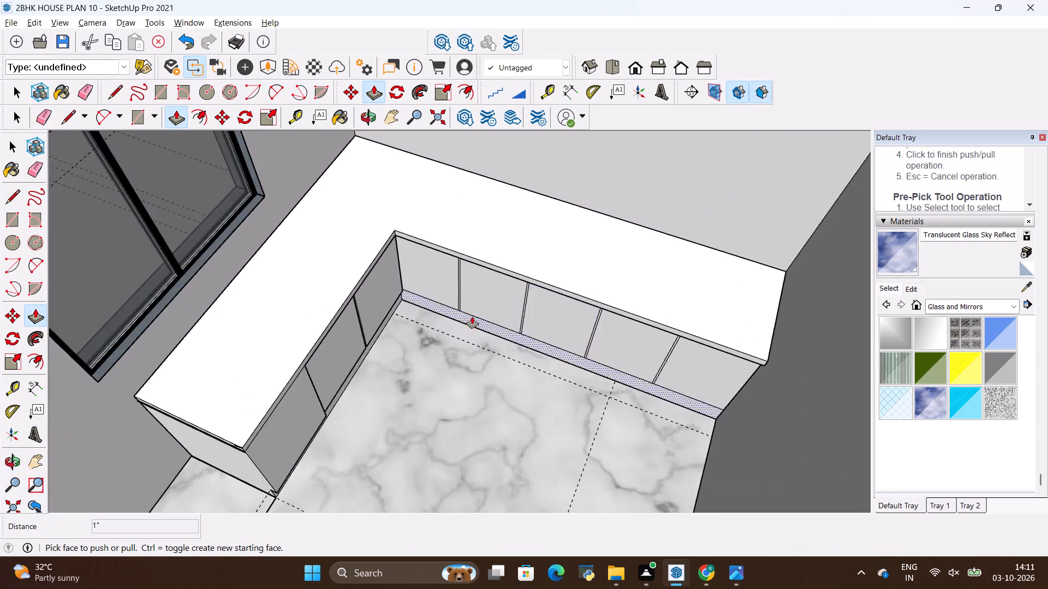
pyautogui.scroll(9, 472, 317)
pyautogui.click(412, 272)
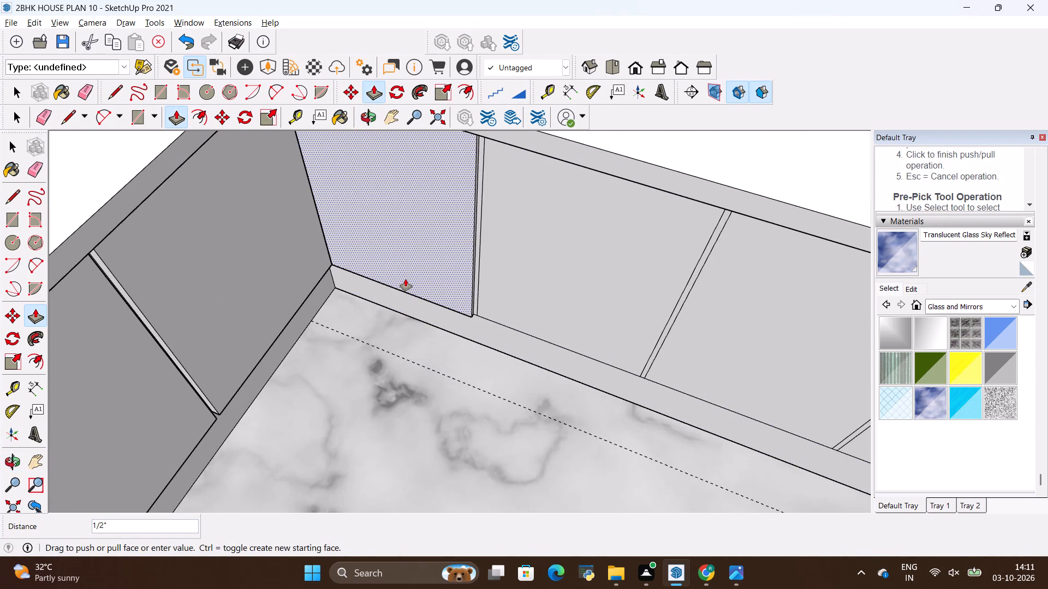
pyautogui.doubleClick(406, 279)
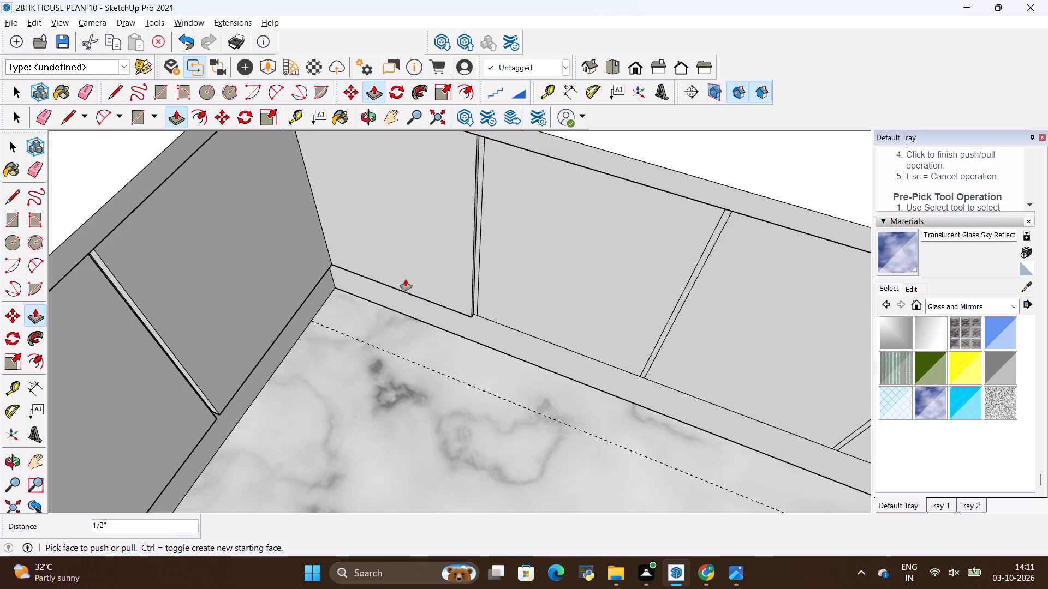
pyautogui.scroll(8, 491, 261)
pyautogui.doubleClick(498, 280)
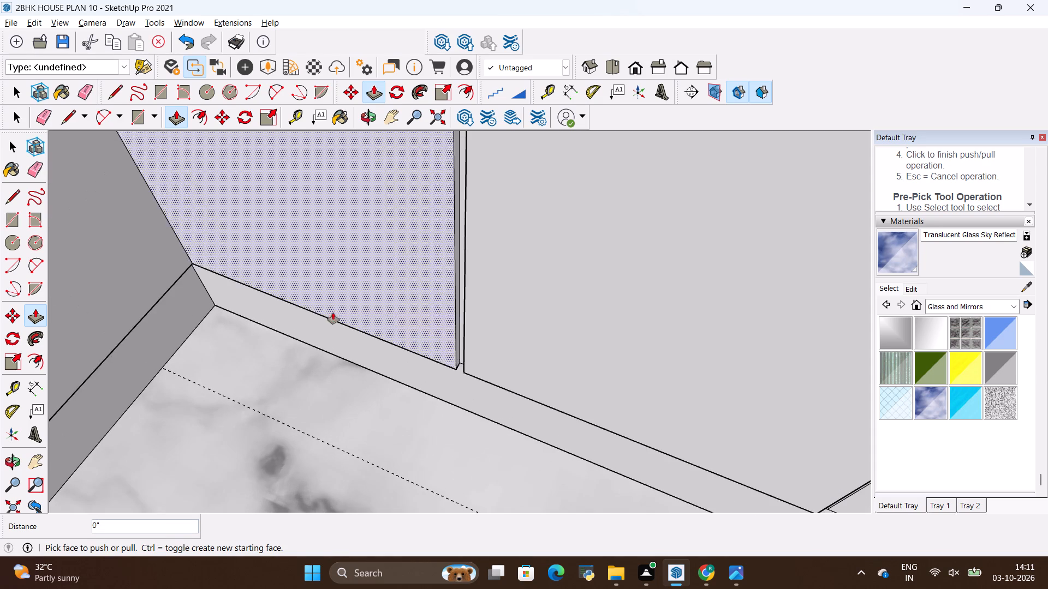
pyautogui.scroll(-10, 331, 312)
pyautogui.doubleClick(541, 309)
pyautogui.doubleClick(708, 356)
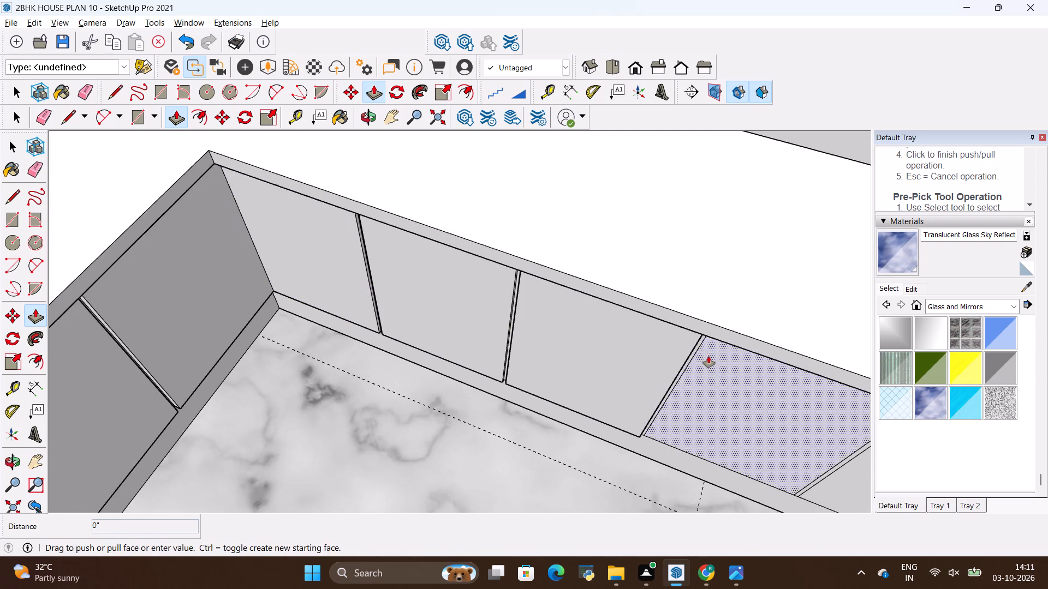
pyautogui.scroll(-6, 488, 326)
pyautogui.doubleClick(704, 408)
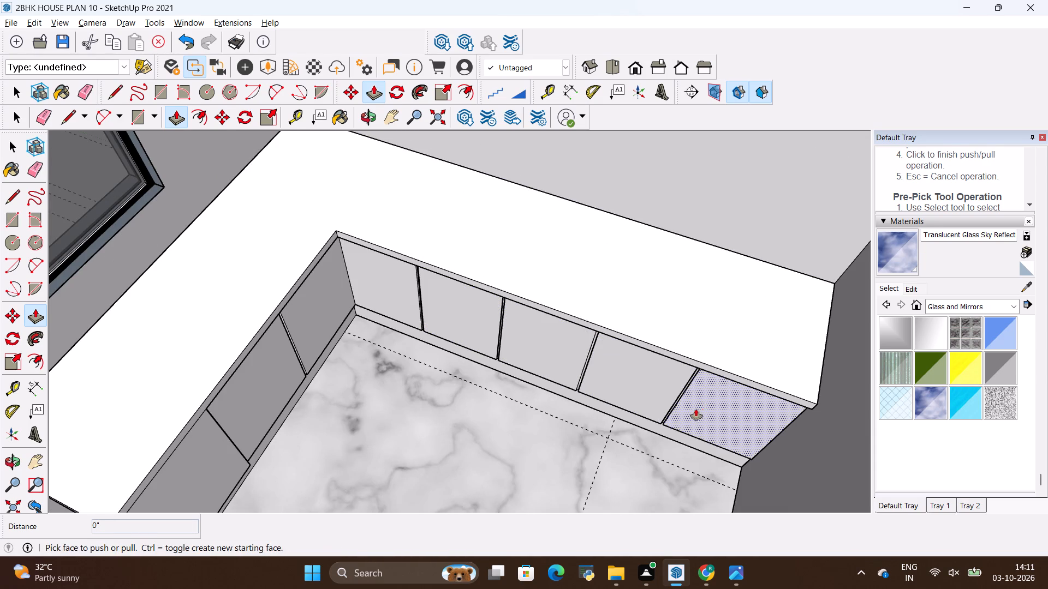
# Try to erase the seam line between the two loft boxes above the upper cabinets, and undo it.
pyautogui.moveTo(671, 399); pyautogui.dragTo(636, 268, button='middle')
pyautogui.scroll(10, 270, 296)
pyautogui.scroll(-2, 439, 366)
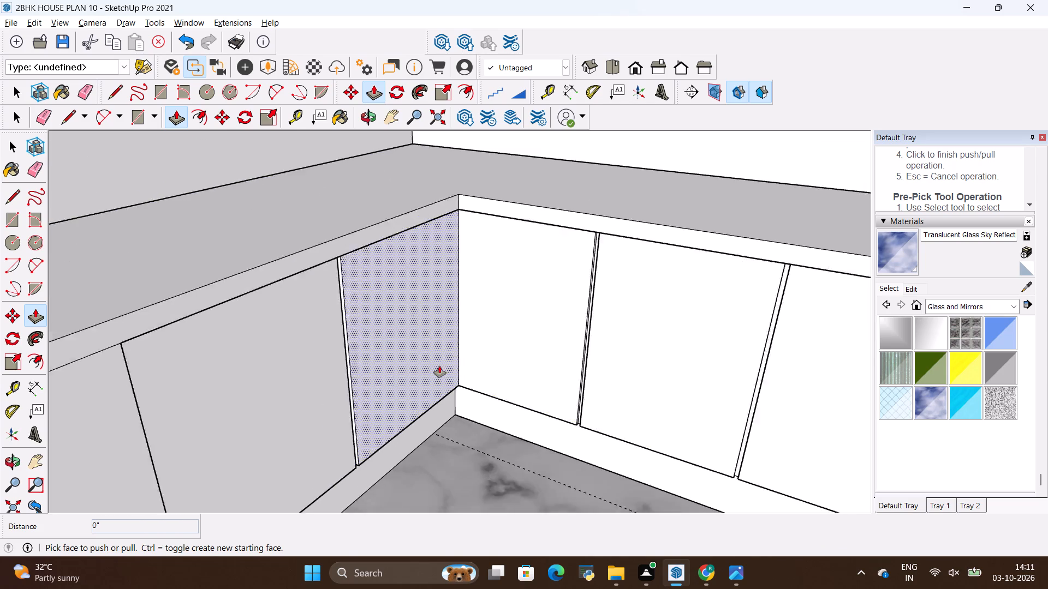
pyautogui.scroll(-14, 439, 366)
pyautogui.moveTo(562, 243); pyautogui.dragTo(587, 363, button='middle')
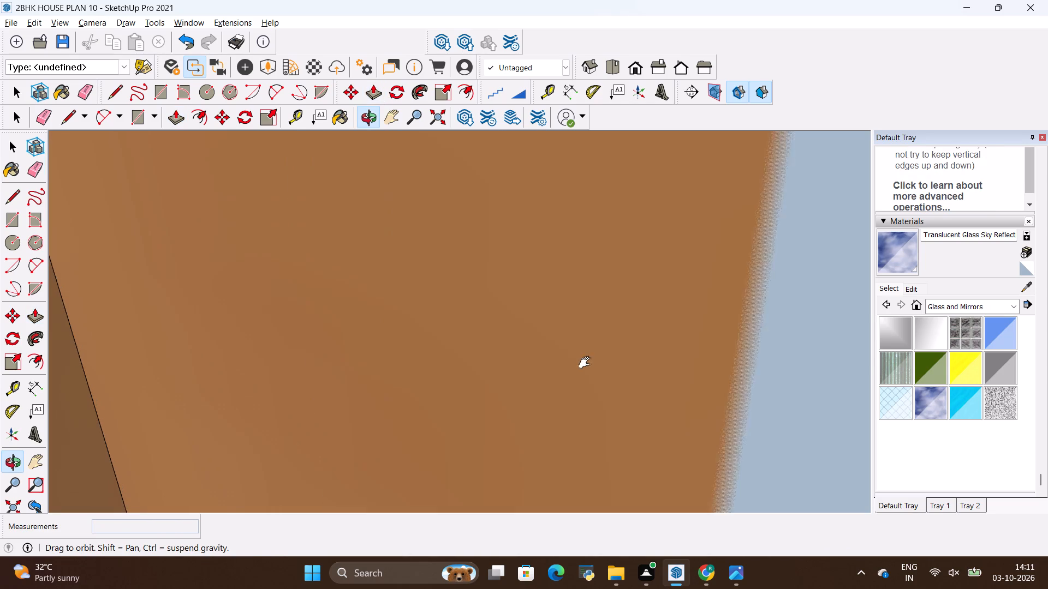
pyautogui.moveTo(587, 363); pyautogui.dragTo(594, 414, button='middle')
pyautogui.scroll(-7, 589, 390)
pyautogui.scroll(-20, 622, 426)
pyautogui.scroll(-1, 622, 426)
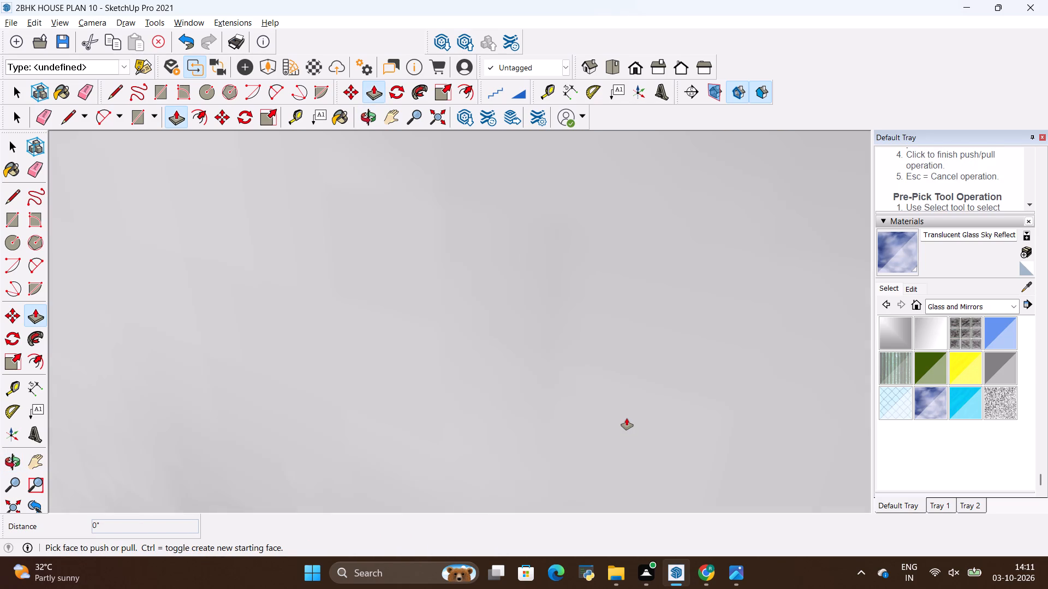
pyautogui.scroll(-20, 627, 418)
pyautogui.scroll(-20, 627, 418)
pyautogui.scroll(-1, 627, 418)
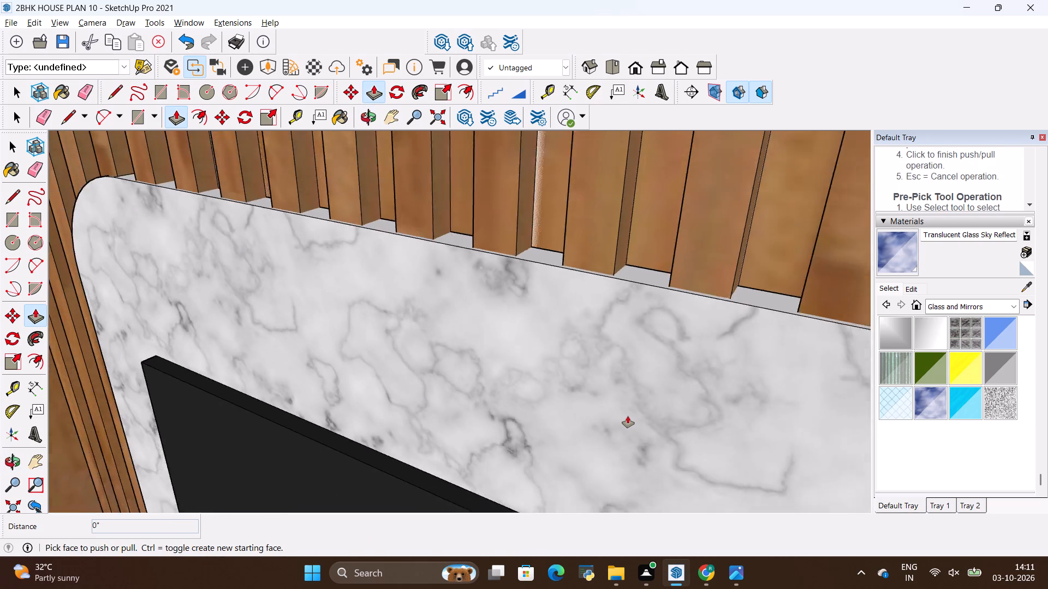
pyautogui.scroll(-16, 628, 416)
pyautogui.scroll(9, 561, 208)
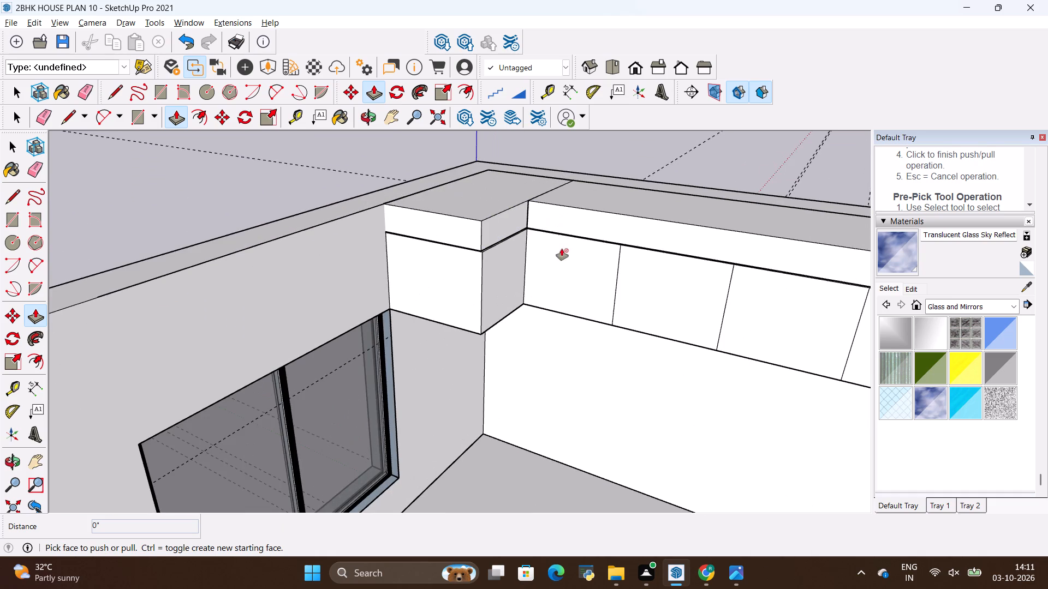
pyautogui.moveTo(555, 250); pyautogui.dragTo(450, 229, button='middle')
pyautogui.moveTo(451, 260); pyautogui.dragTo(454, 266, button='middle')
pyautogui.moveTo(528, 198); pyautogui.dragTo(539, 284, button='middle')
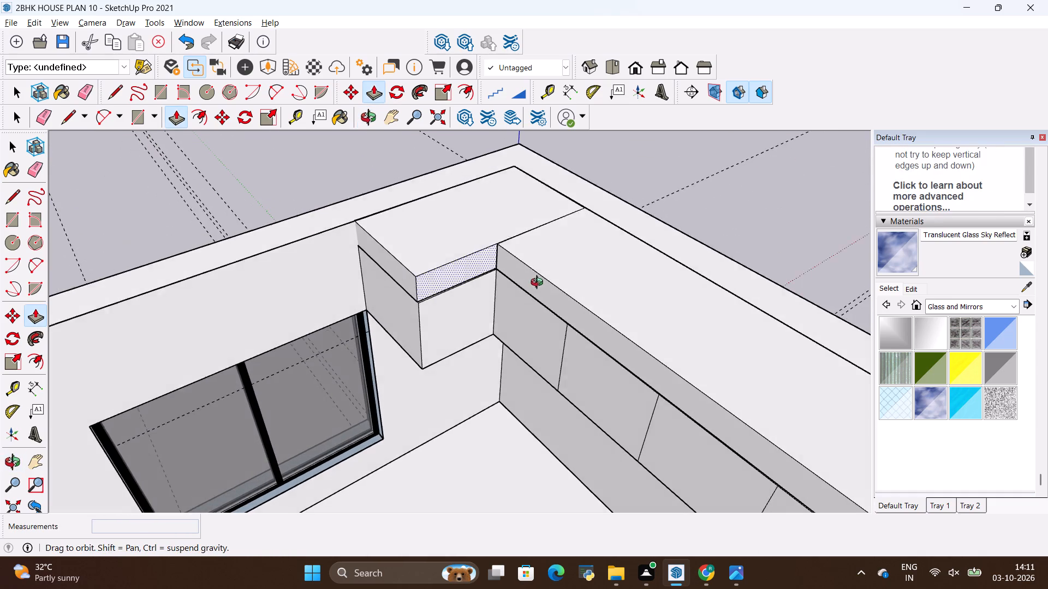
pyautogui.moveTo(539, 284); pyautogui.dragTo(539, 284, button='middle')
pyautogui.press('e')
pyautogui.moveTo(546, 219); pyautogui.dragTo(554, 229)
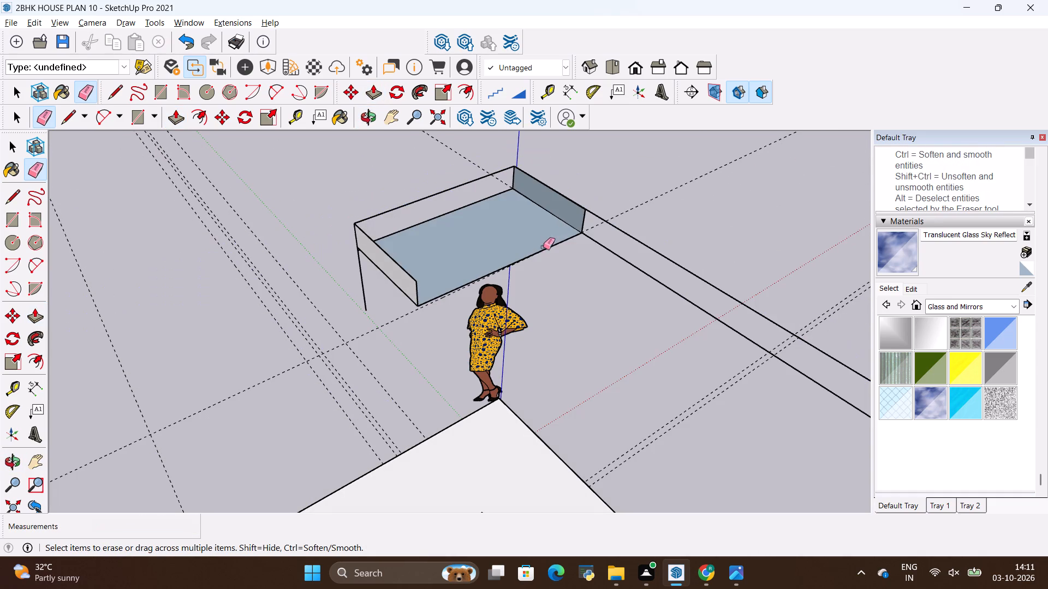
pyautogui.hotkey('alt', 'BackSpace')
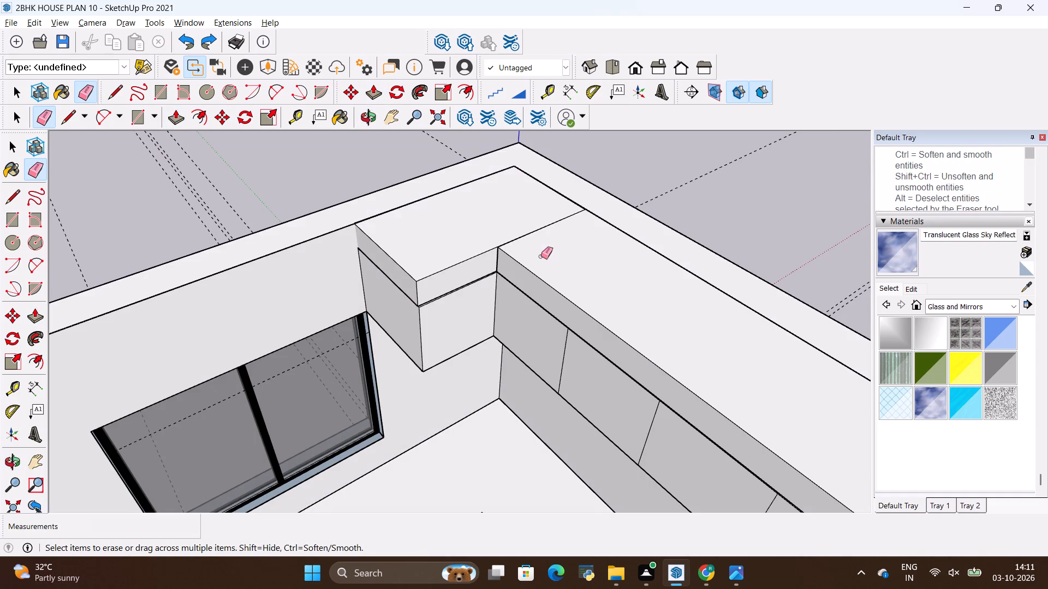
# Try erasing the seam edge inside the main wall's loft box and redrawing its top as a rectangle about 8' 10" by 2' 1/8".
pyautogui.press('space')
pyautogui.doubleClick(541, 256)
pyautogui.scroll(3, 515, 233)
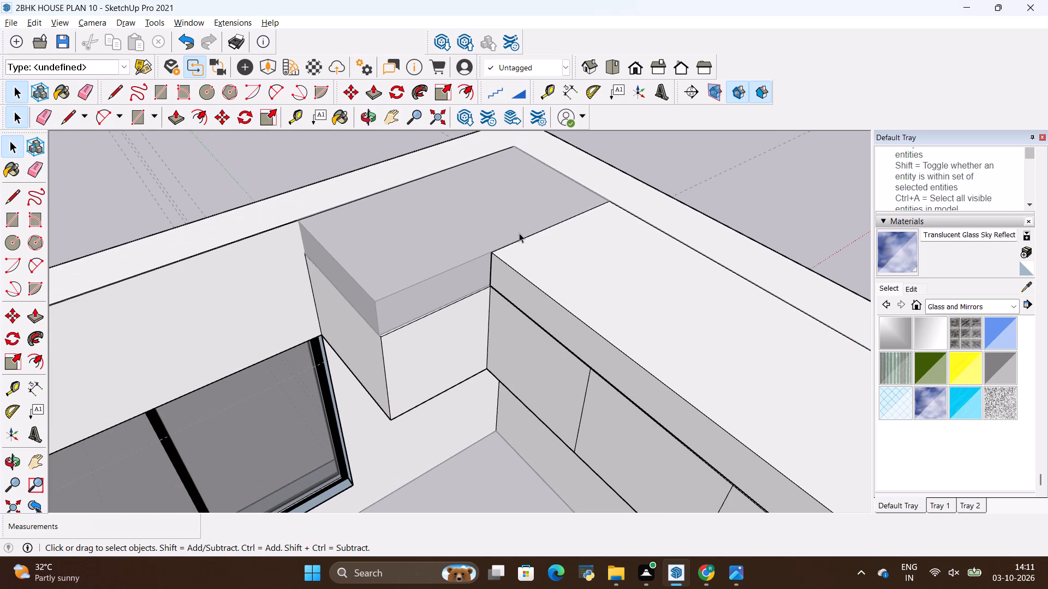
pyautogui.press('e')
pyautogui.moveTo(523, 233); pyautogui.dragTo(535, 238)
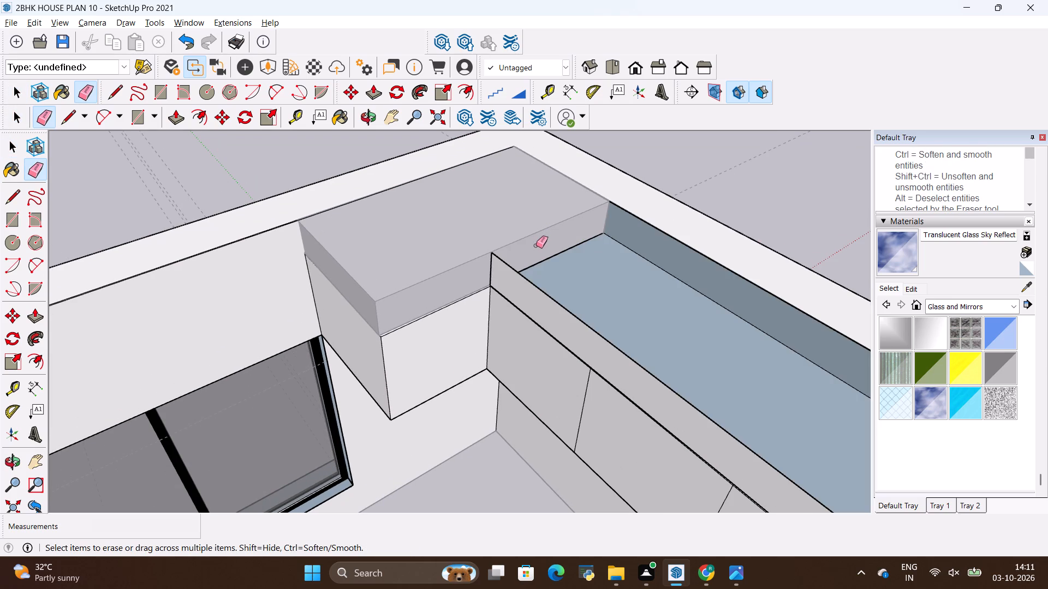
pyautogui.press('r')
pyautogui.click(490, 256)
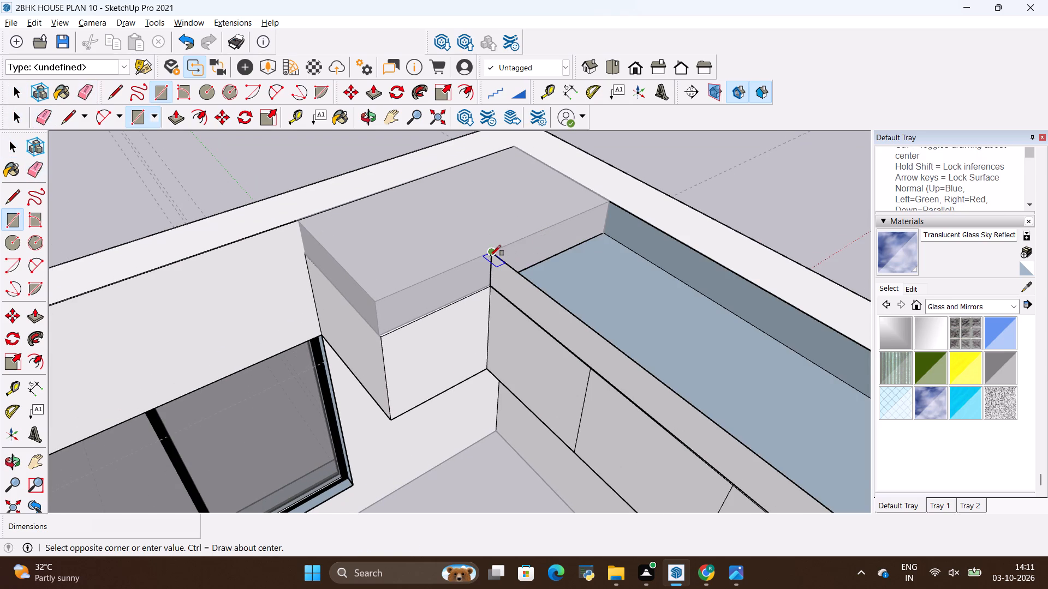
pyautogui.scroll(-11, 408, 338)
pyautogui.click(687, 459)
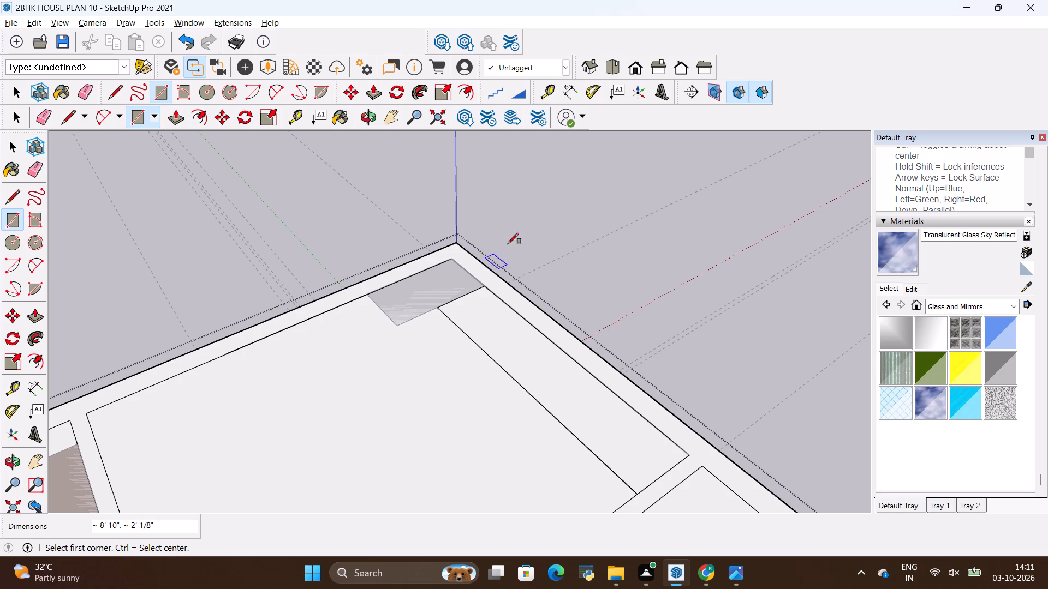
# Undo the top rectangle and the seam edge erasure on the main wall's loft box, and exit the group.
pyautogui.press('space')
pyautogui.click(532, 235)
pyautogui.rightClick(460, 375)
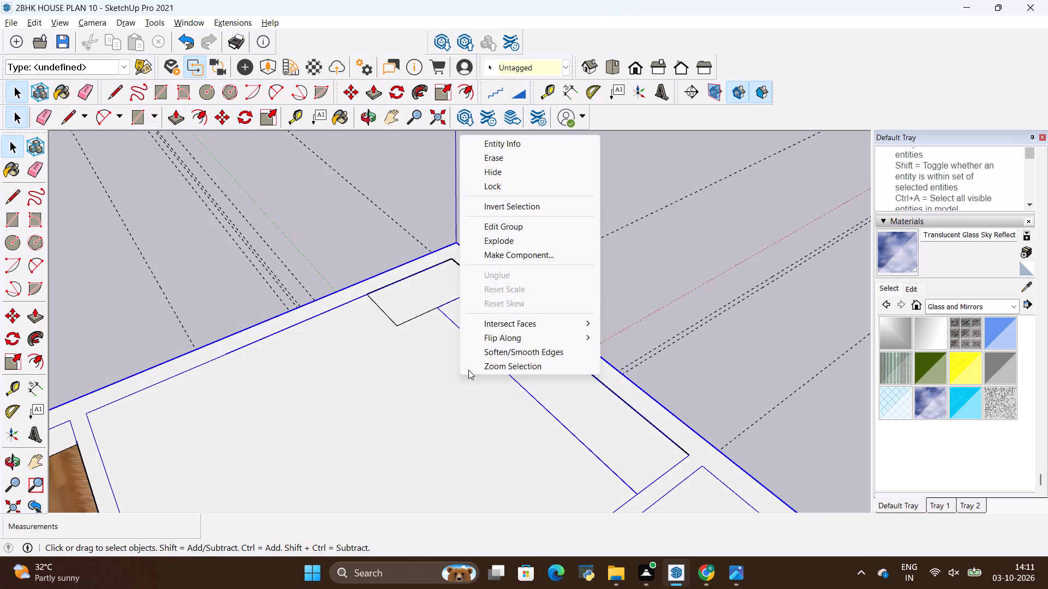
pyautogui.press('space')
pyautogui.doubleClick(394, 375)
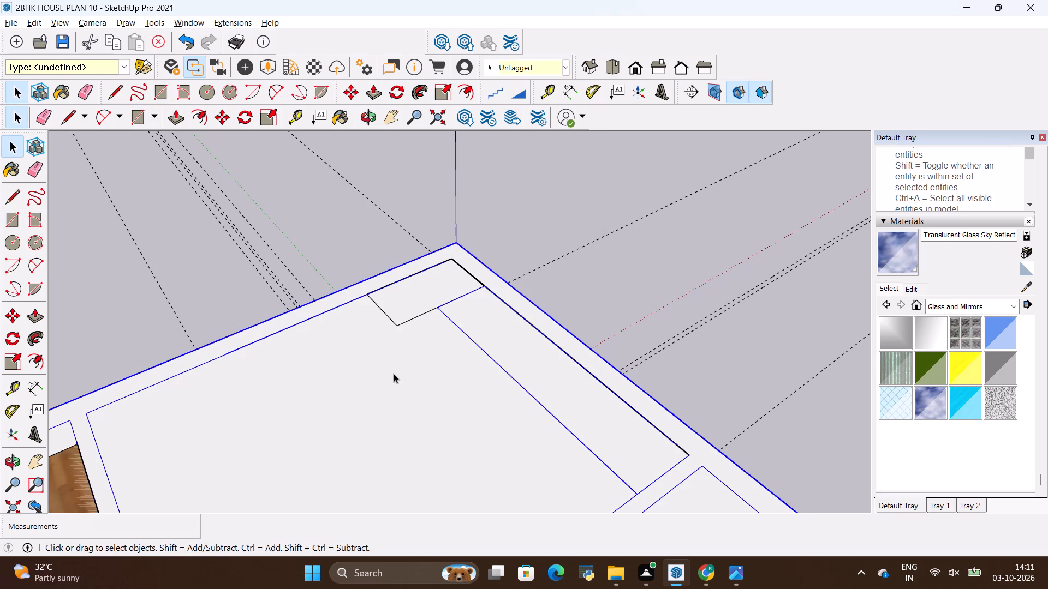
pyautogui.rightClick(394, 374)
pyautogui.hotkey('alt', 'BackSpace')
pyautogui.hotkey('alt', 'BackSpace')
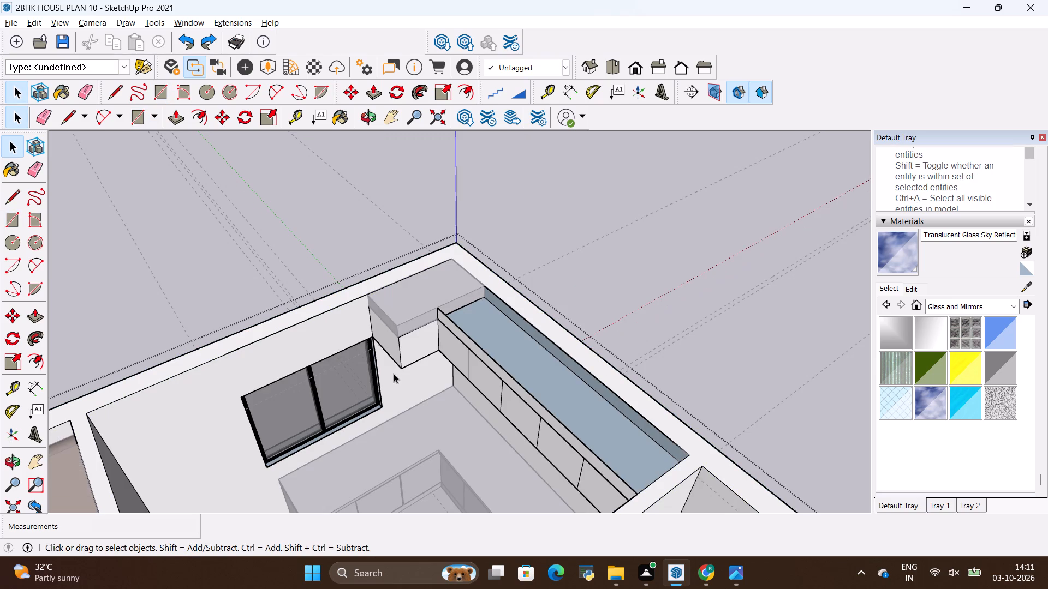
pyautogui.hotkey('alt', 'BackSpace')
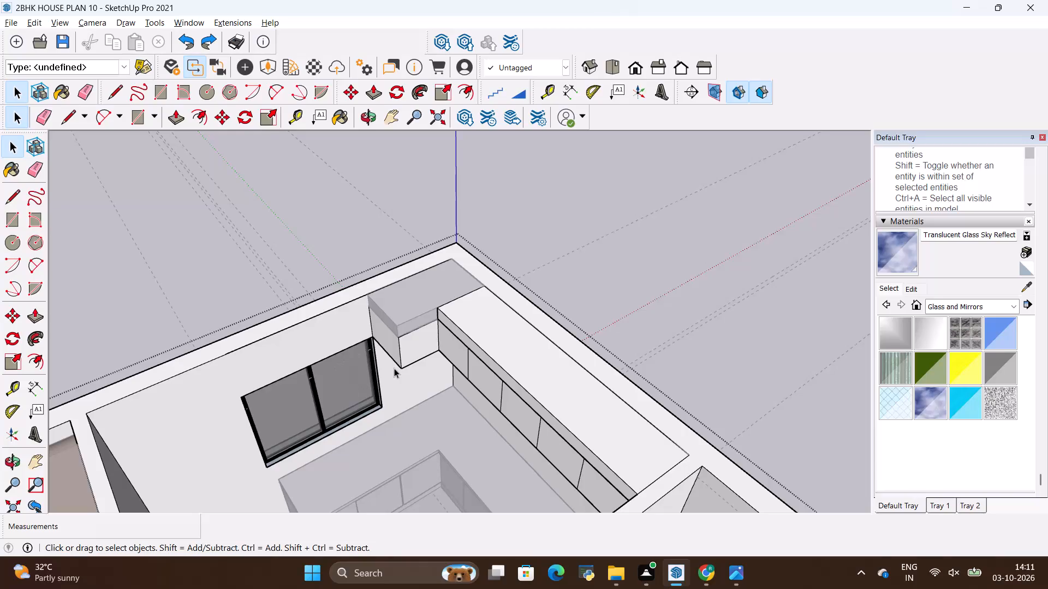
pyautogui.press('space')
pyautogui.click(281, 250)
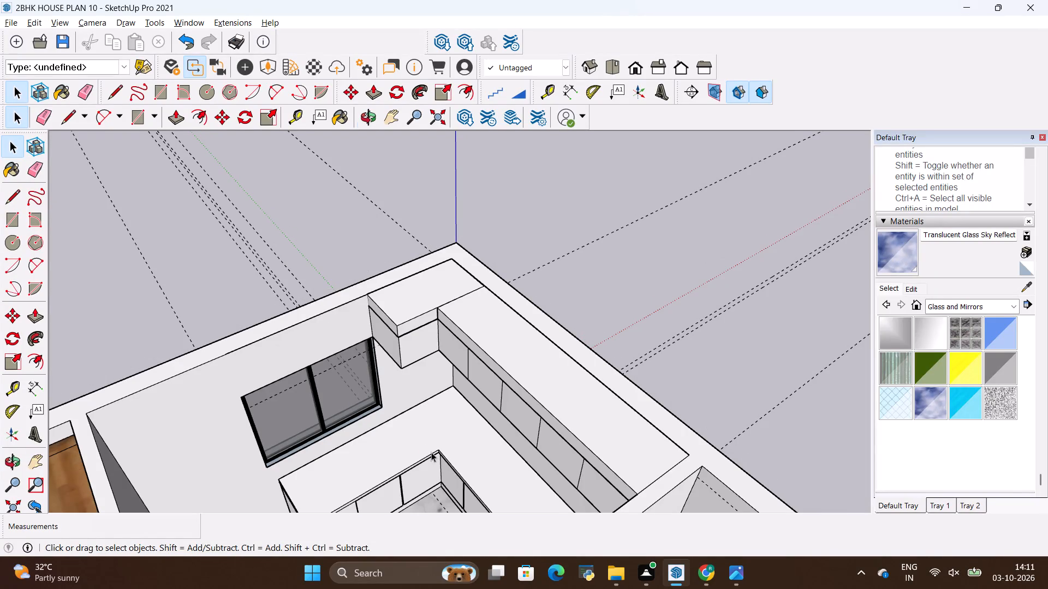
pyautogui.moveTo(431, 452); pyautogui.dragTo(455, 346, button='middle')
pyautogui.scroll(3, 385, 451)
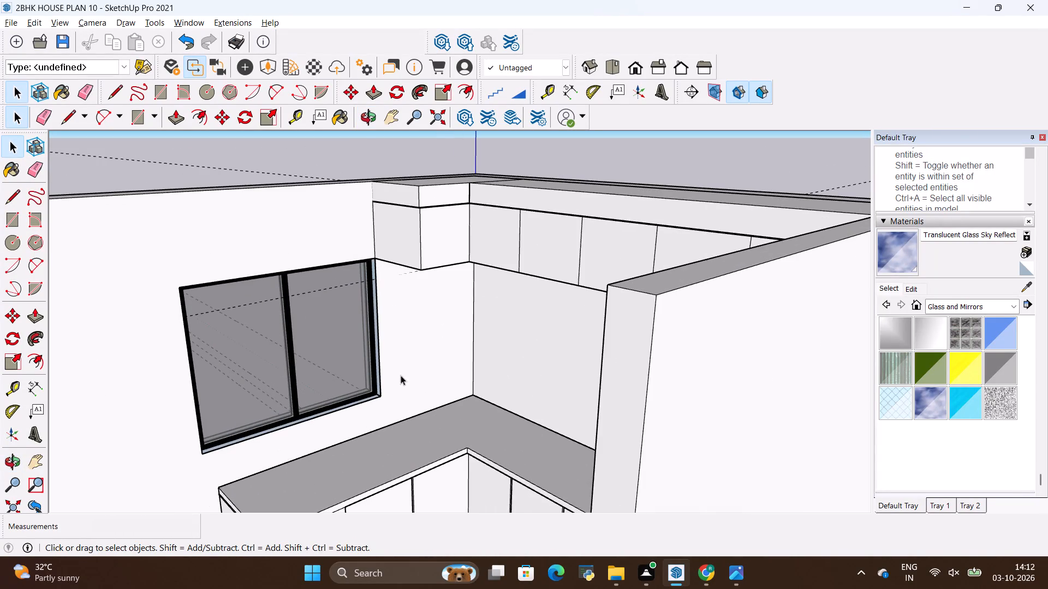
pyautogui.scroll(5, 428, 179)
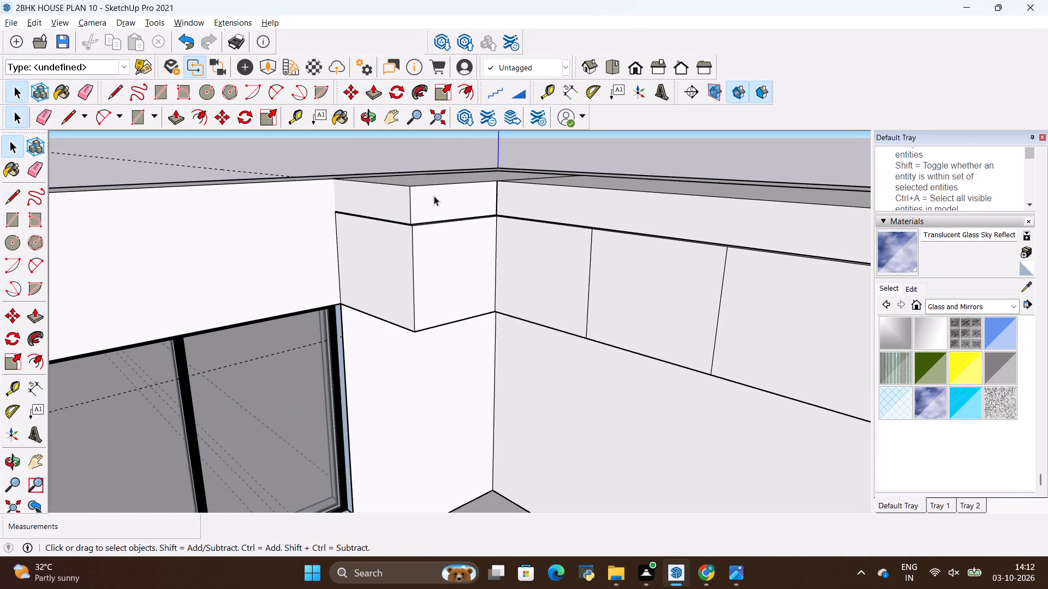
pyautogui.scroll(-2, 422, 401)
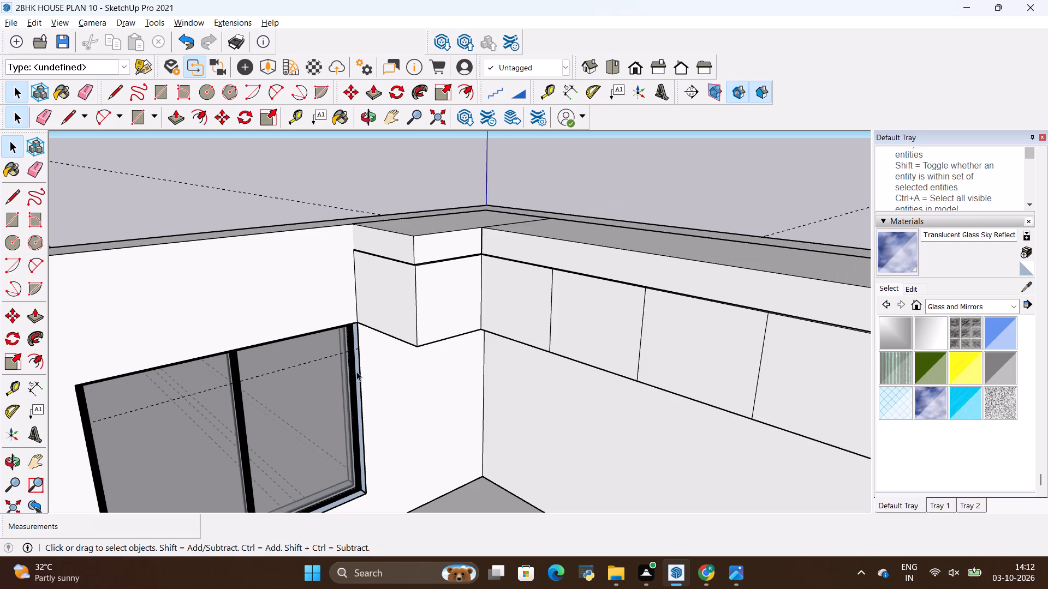
# Examine the upper and loft cabinets around the kitchen corner from several angles.
pyautogui.moveTo(414, 314); pyautogui.dragTo(535, 352, button='middle')
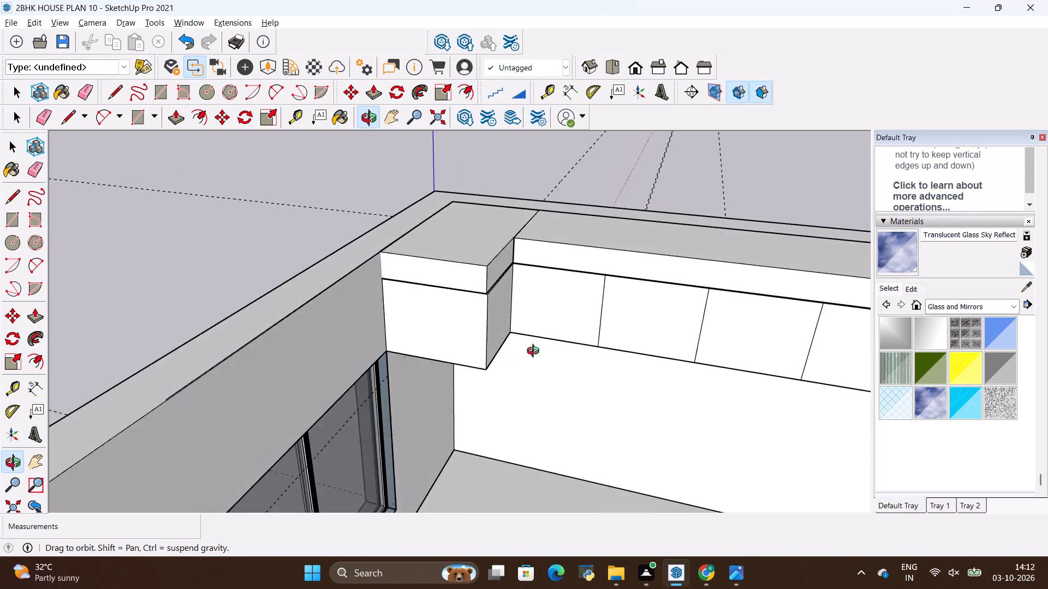
pyautogui.moveTo(535, 352); pyautogui.dragTo(341, 311, button='middle')
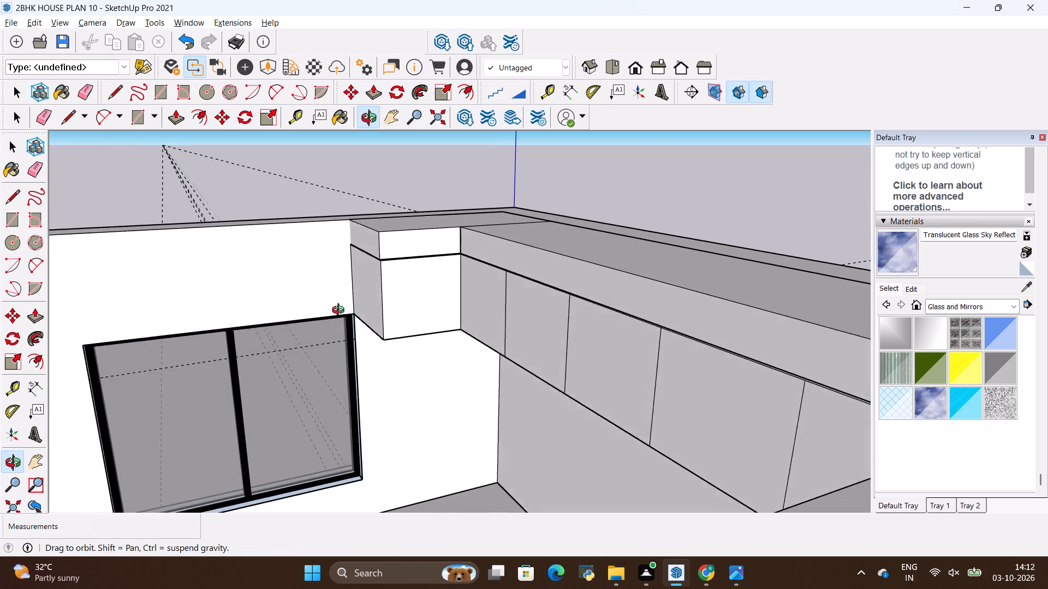
pyautogui.moveTo(341, 311); pyautogui.dragTo(314, 311, button='middle')
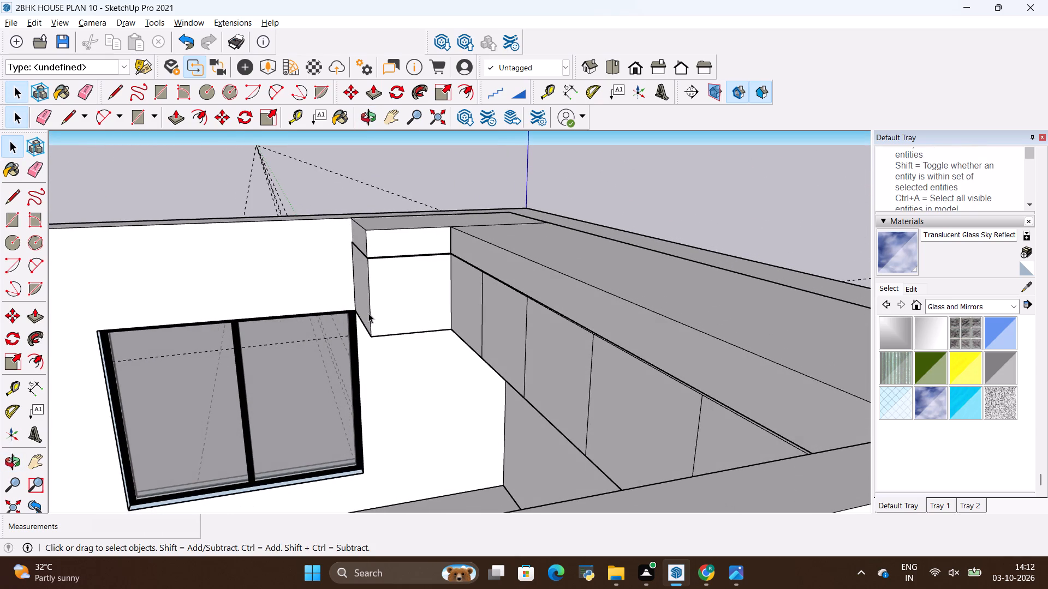
pyautogui.scroll(-4, 213, 329)
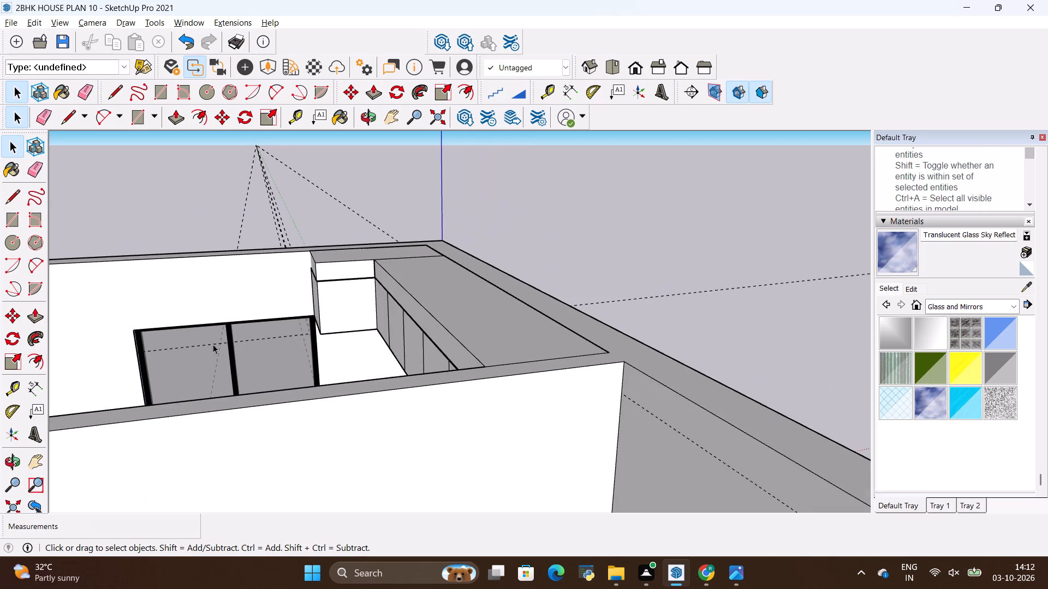
pyautogui.moveTo(216, 392); pyautogui.dragTo(549, 359, button='middle')
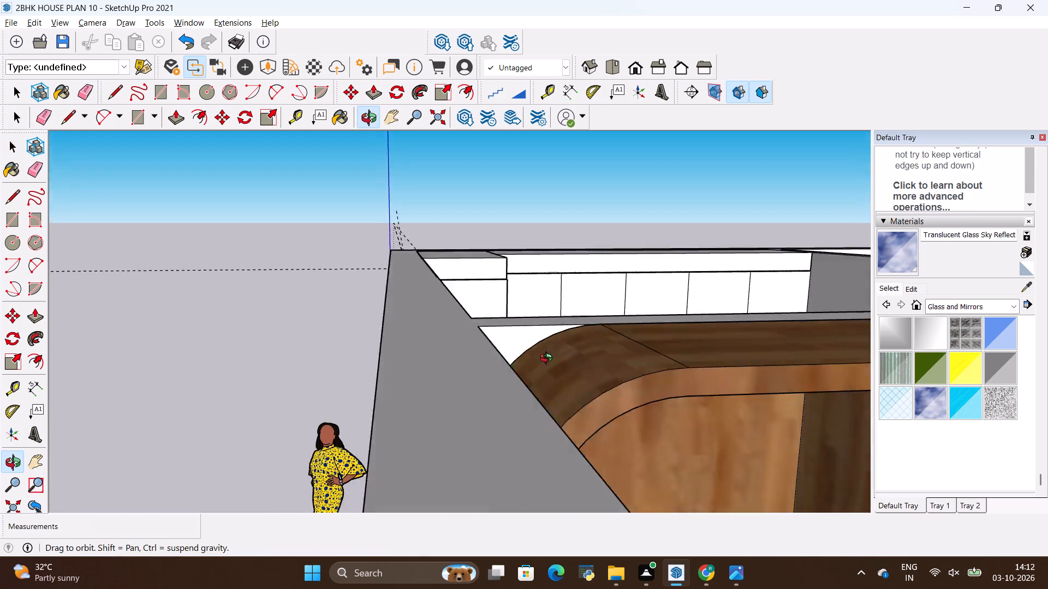
pyautogui.moveTo(549, 359); pyautogui.dragTo(227, 376, button='middle')
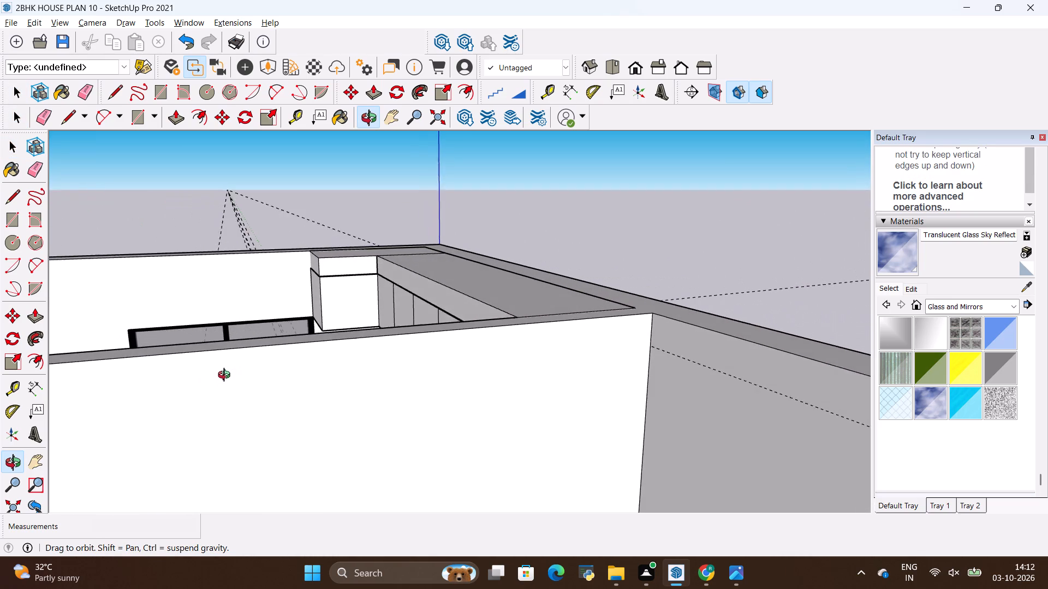
pyautogui.moveTo(227, 376); pyautogui.dragTo(560, 442, button='middle')
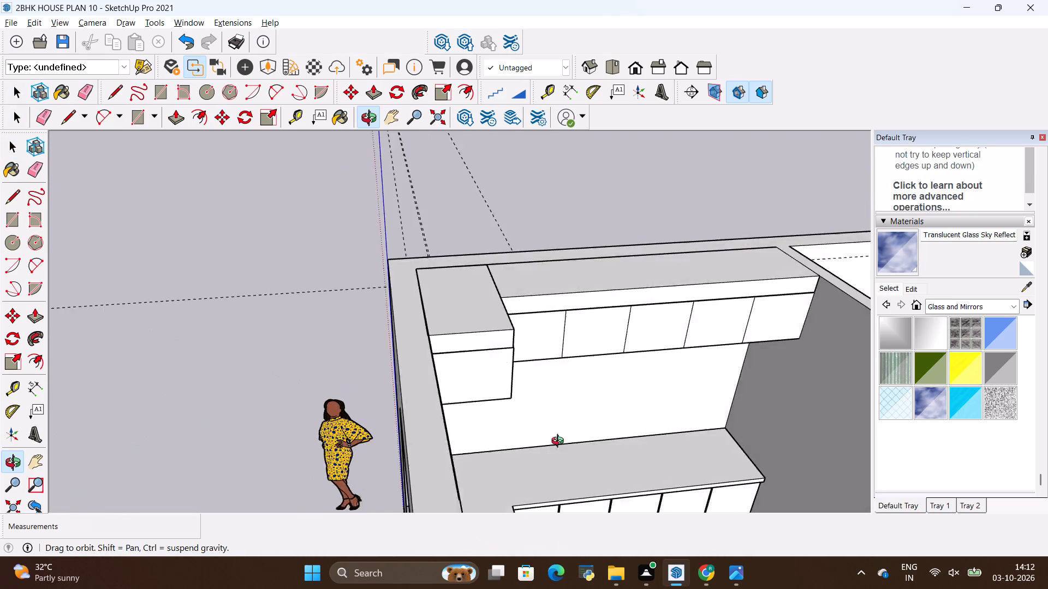
pyautogui.moveTo(560, 442); pyautogui.dragTo(469, 370, button='middle')
# Copy the four vertical door divider lines on the main wall's upper cabinets 0.5" away from the corner to form gaps.
pyautogui.scroll(3, 550, 306)
pyautogui.press('space')
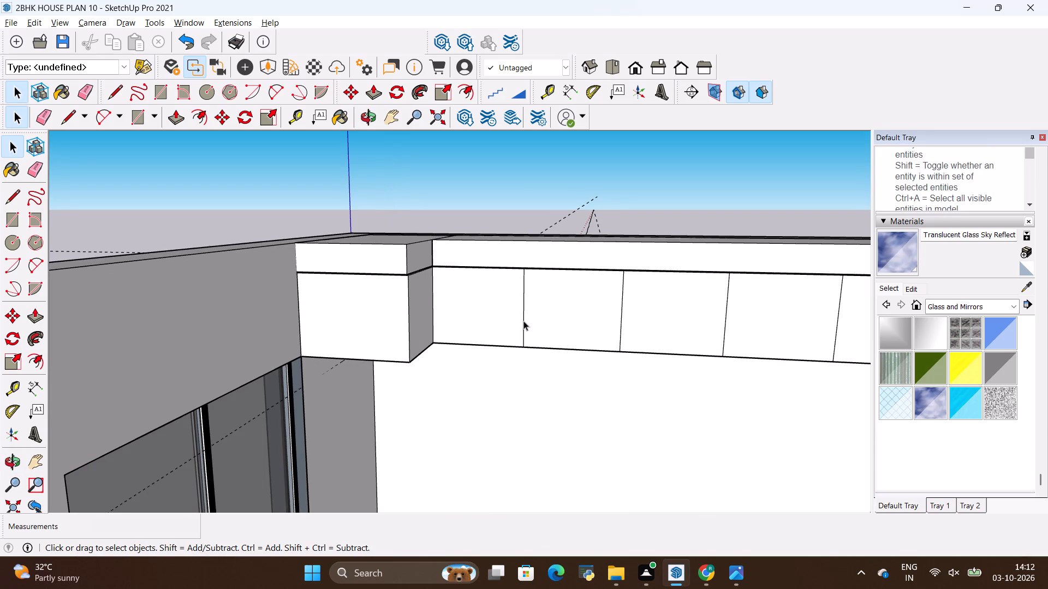
pyautogui.click(523, 321)
pyautogui.doubleClick(532, 324)
pyautogui.click(522, 322)
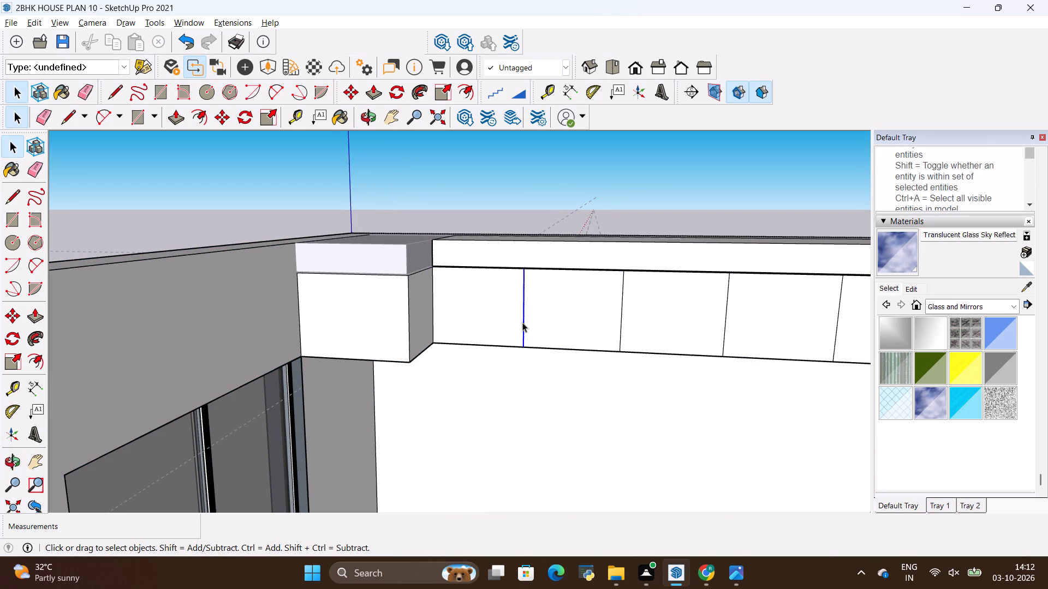
pyautogui.keyDown('ctrl'); pyautogui.click(622, 323); pyautogui.keyUp('ctrl')
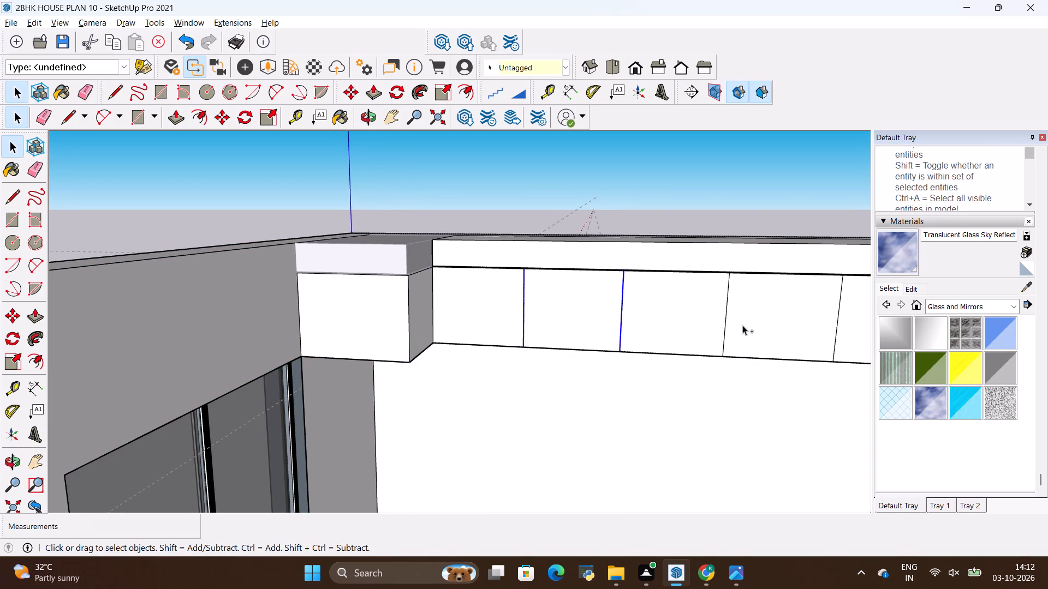
pyautogui.keyDown('ctrl'); pyautogui.click(727, 327); pyautogui.keyUp('ctrl')
pyautogui.keyDown('ctrl'); pyautogui.click(836, 339); pyautogui.keyUp('ctrl')
pyautogui.keyDown('ctrl'); pyautogui.scroll(-4, 571, 371); pyautogui.keyUp('ctrl')
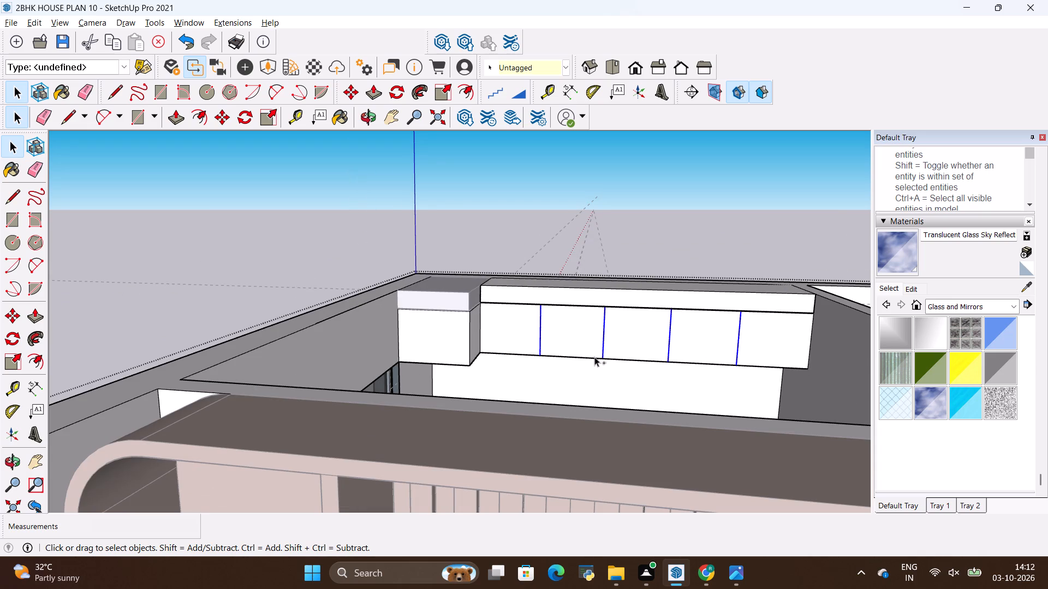
pyautogui.press('m')
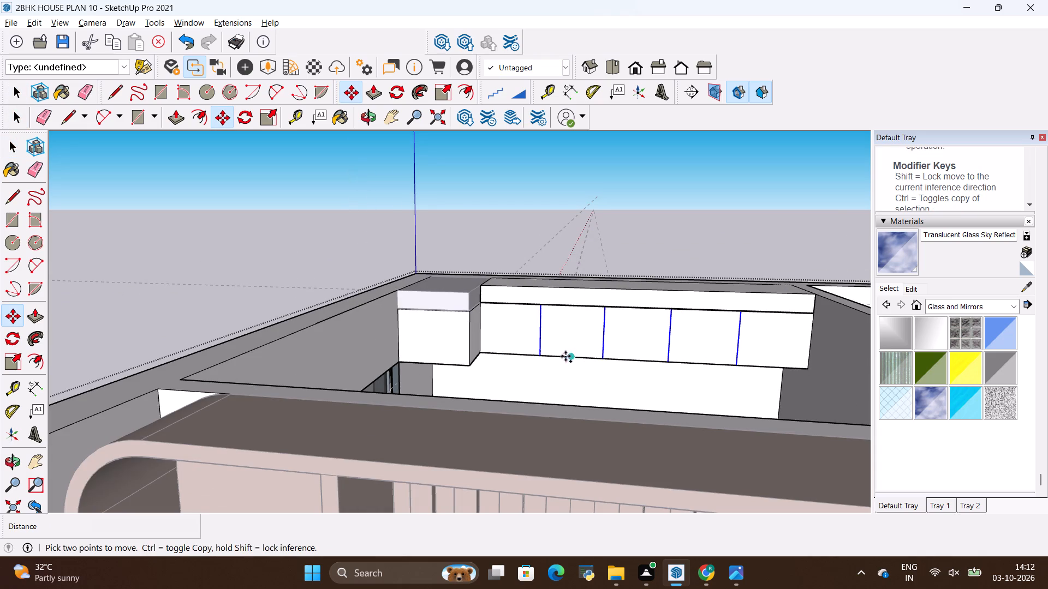
pyautogui.scroll(3, 540, 350)
pyautogui.click(538, 348)
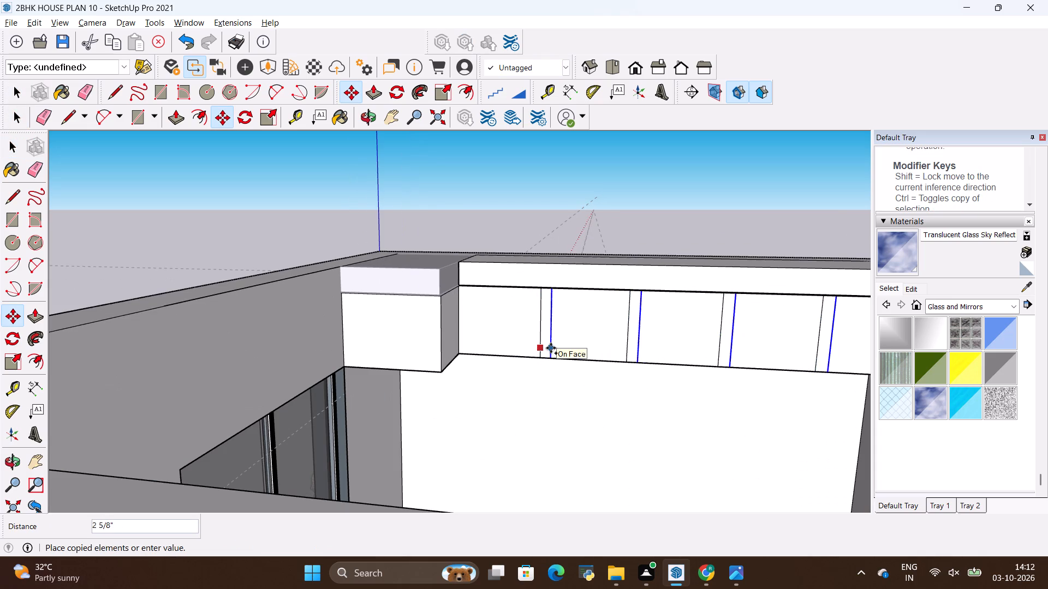
pyautogui.write('.5')
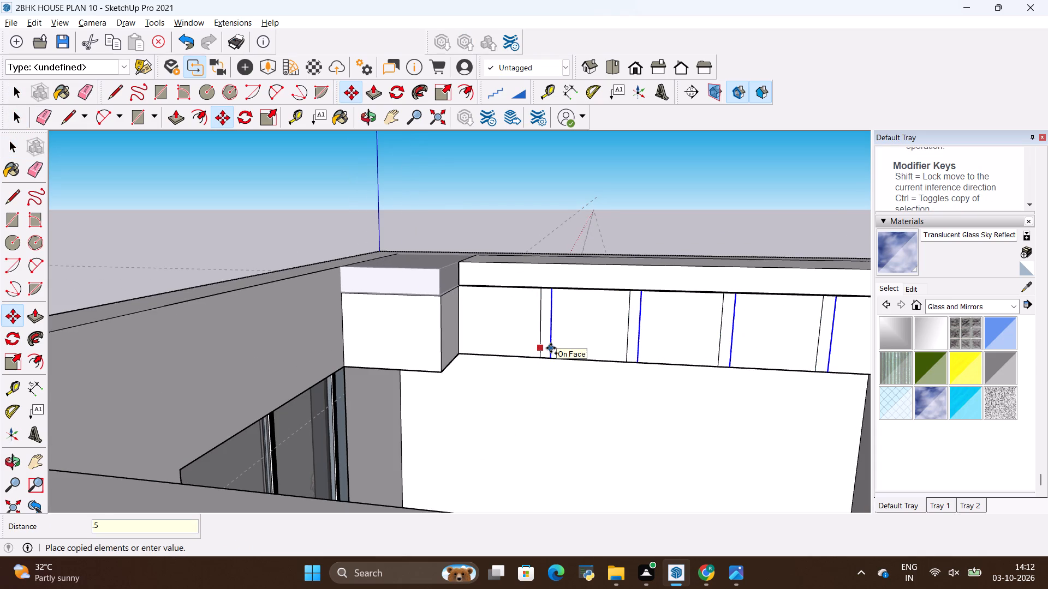
pyautogui.hotkey('shift', '"')
pyautogui.press('Return')
pyautogui.press('space')
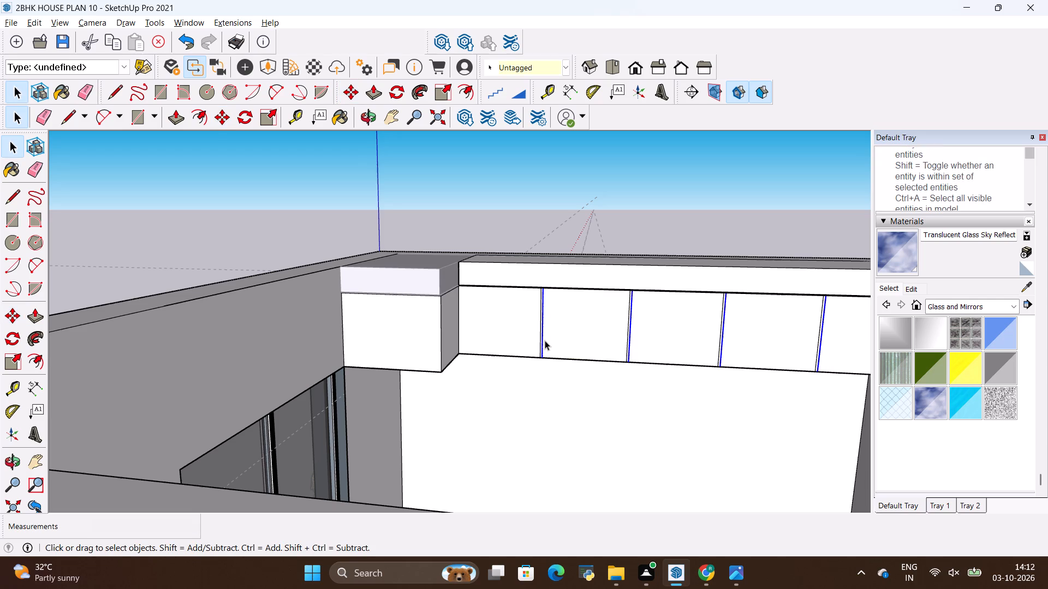
# Check the upper cabinet doors in the L-shaped kitchen blueprint render.
pyautogui.click(517, 341)
pyautogui.click(573, 322)
pyautogui.click(671, 316)
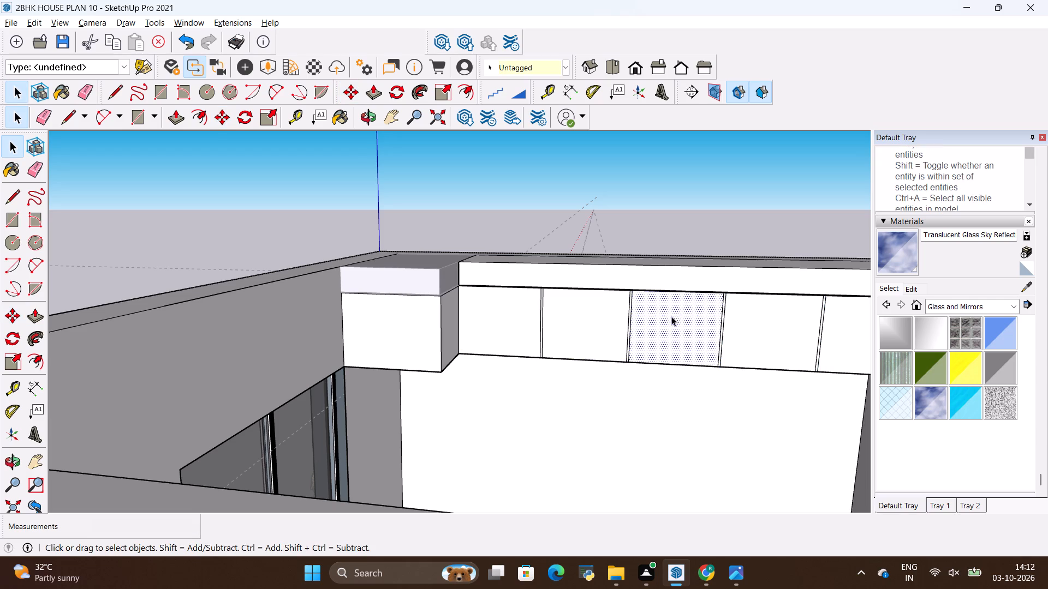
pyautogui.click(747, 326)
pyautogui.click(848, 346)
pyautogui.scroll(4, 637, 292)
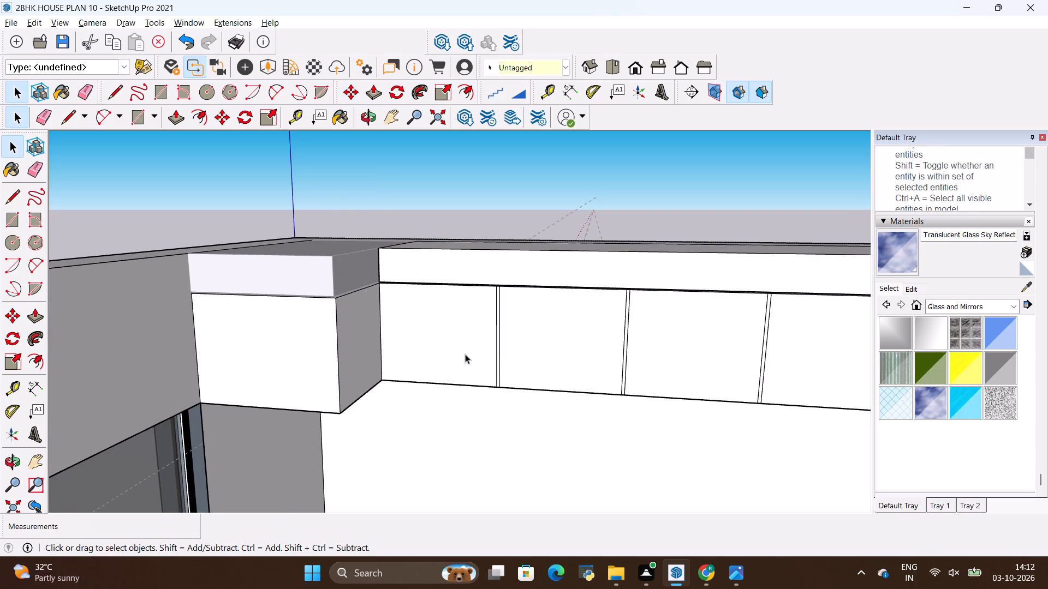
pyautogui.press('p')
pyautogui.scroll(2, 435, 355)
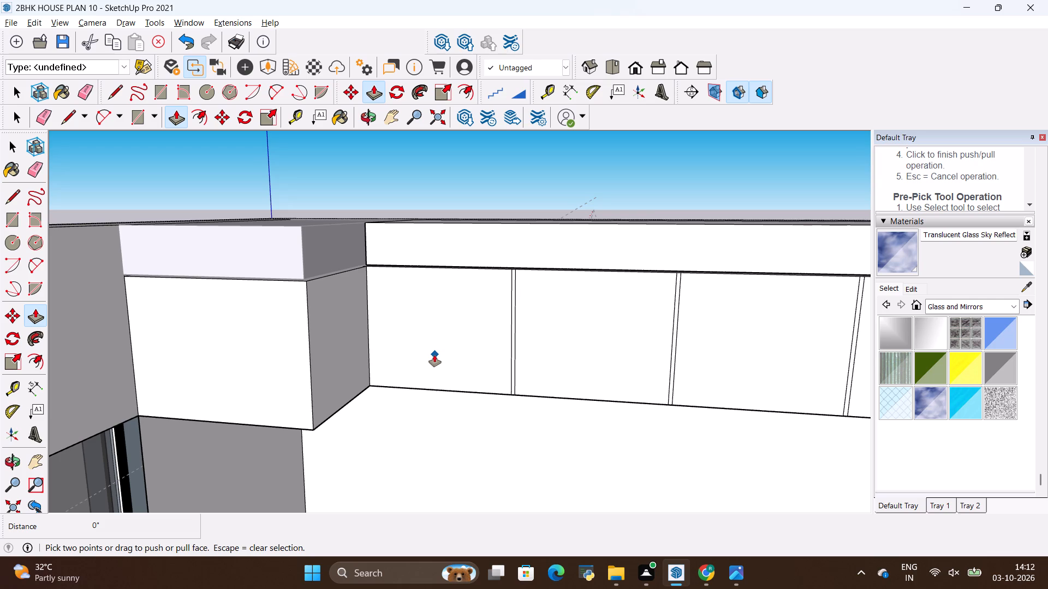
pyautogui.hotkey('alt', 'Tab')
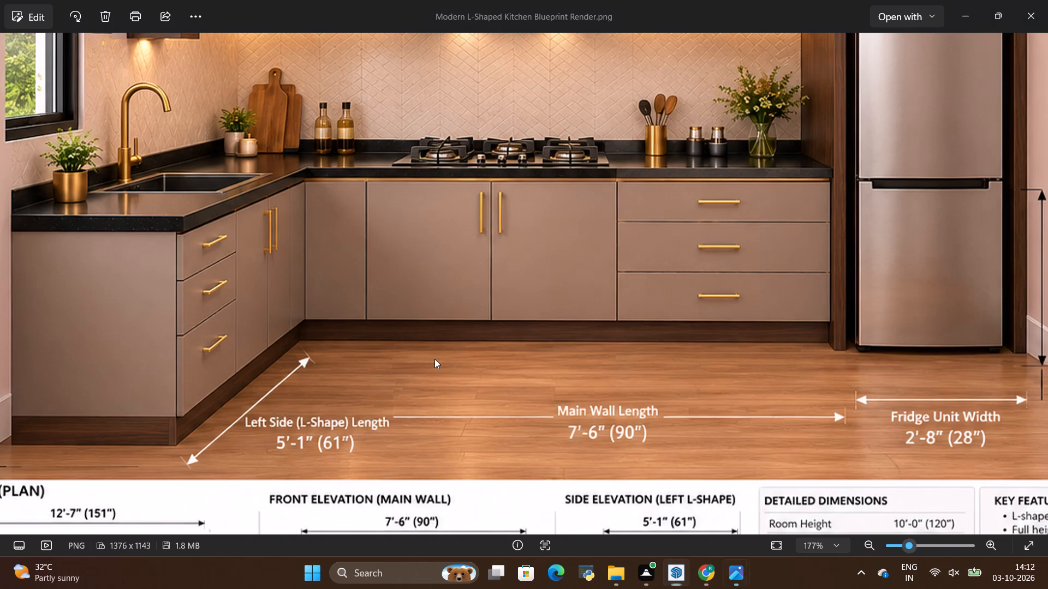
pyautogui.scroll(-4, 487, 414)
pyautogui.scroll(-4, 553, 474)
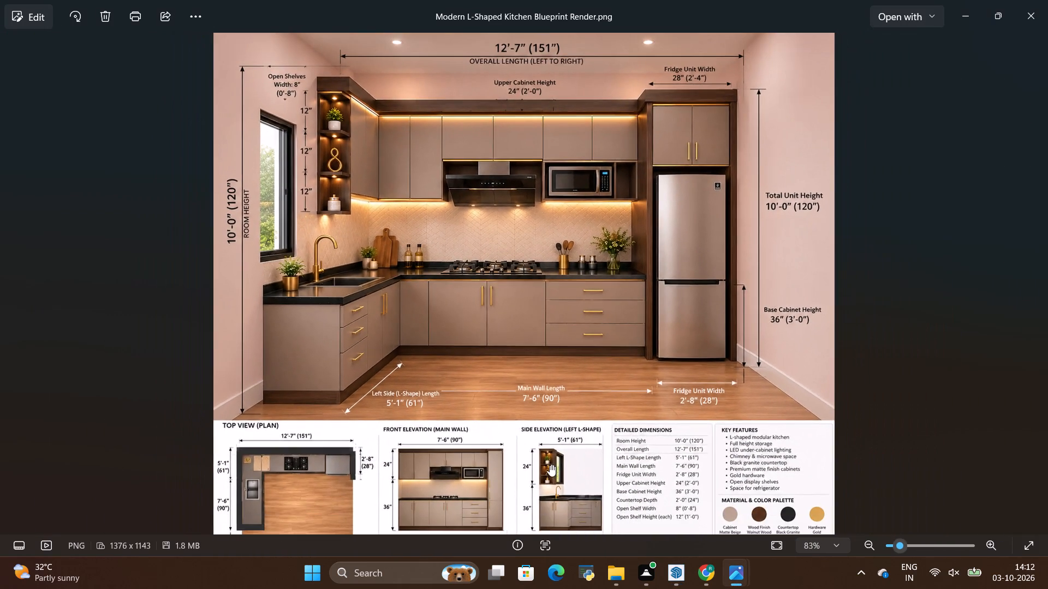
pyautogui.hotkey('alt', 'Tab')
# Extrude the main wall's five upper cabinet door faces 1" outward, leaving the narrow gaps recessed, and exit the group.
pyautogui.scroll(2, 433, 320)
pyautogui.click(436, 323)
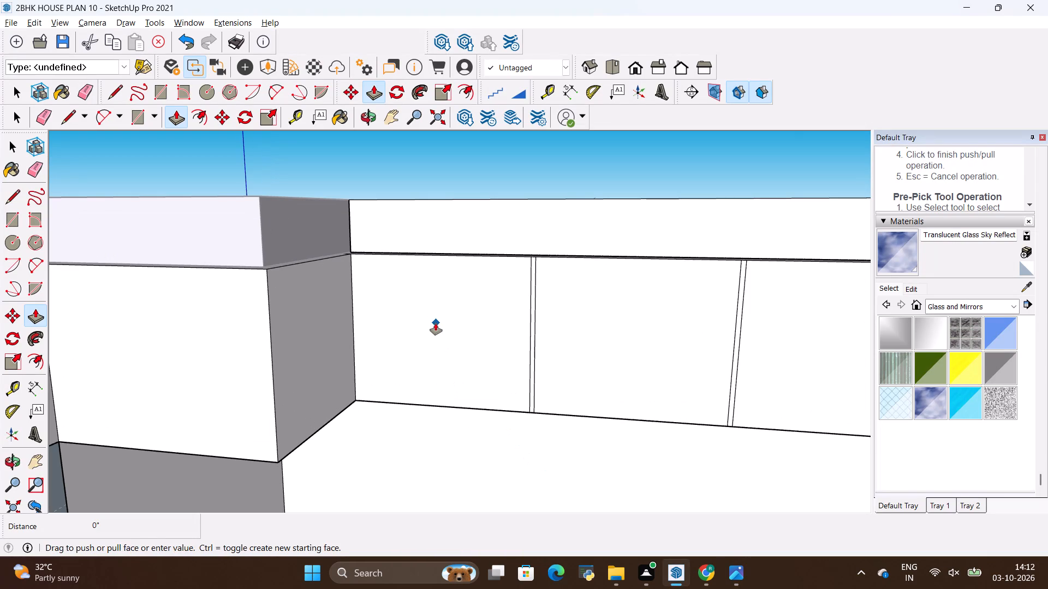
pyautogui.press('space')
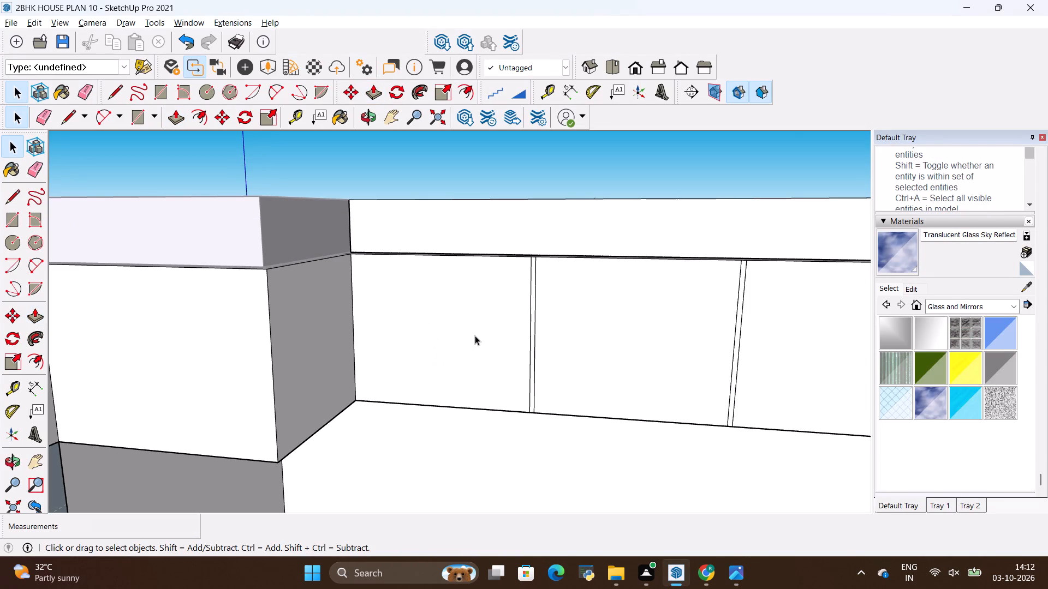
pyautogui.press('p')
pyautogui.click(475, 335)
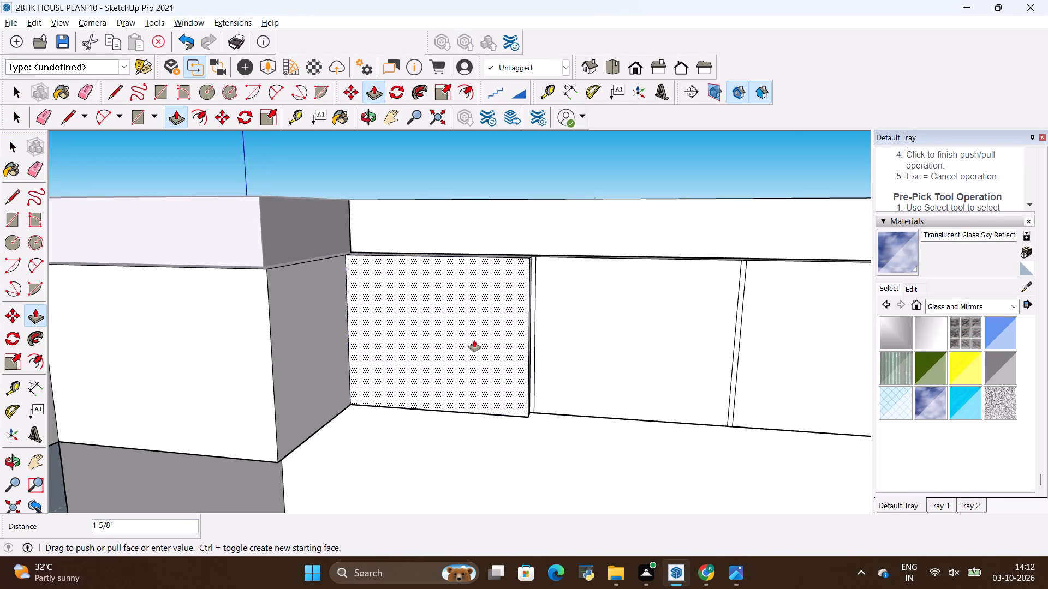
pyautogui.press('1')
pyautogui.hotkey('shift', '"')
pyautogui.press('Return')
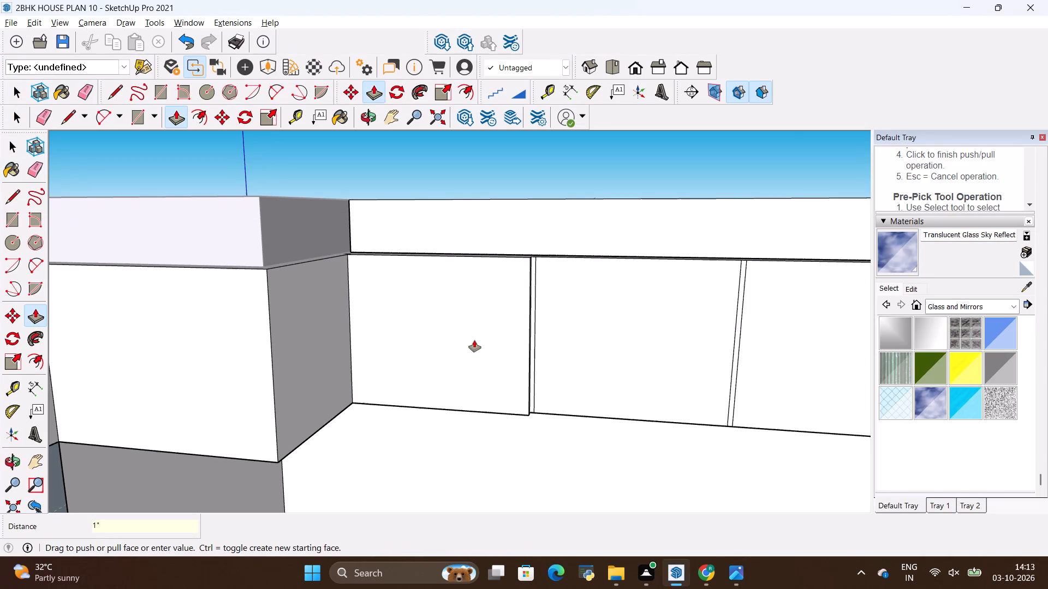
pyautogui.doubleClick(621, 360)
pyautogui.doubleClick(771, 372)
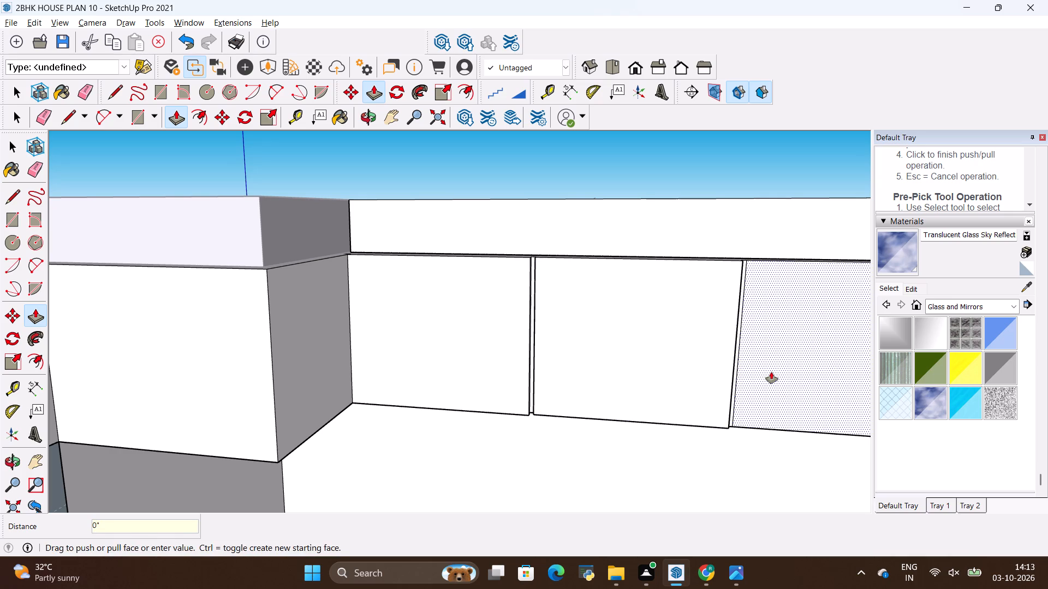
pyautogui.scroll(-4, 521, 492)
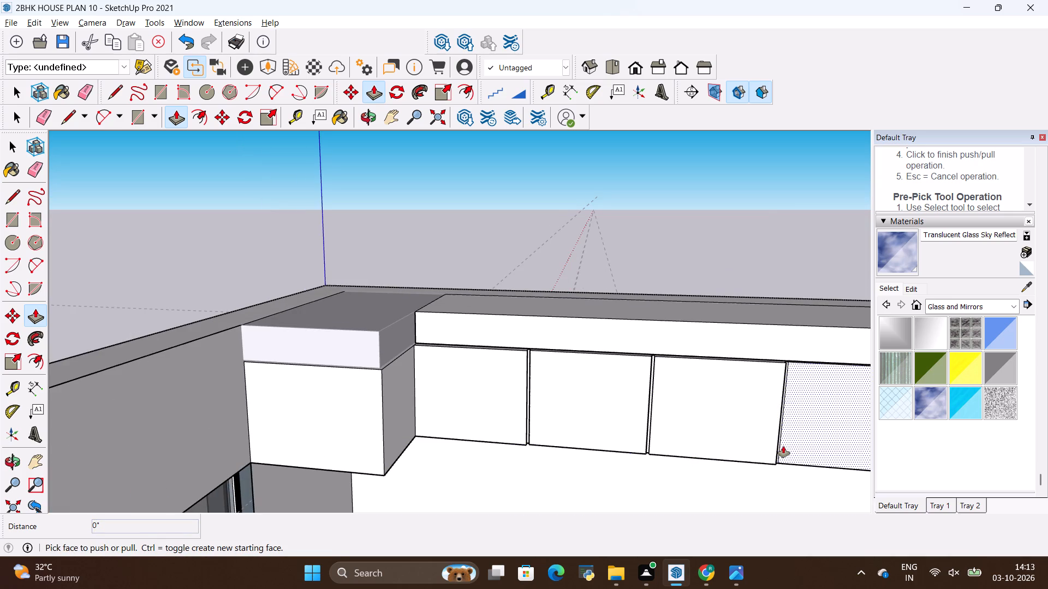
pyautogui.doubleClick(783, 446)
pyautogui.scroll(-5, 424, 450)
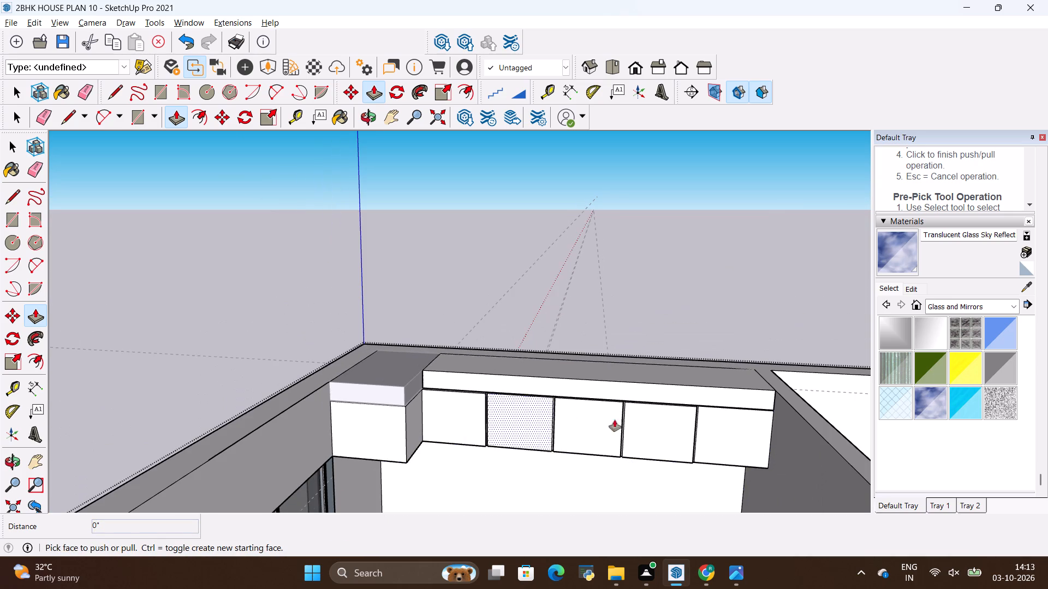
pyautogui.scroll(6, 704, 454)
pyautogui.doubleClick(716, 437)
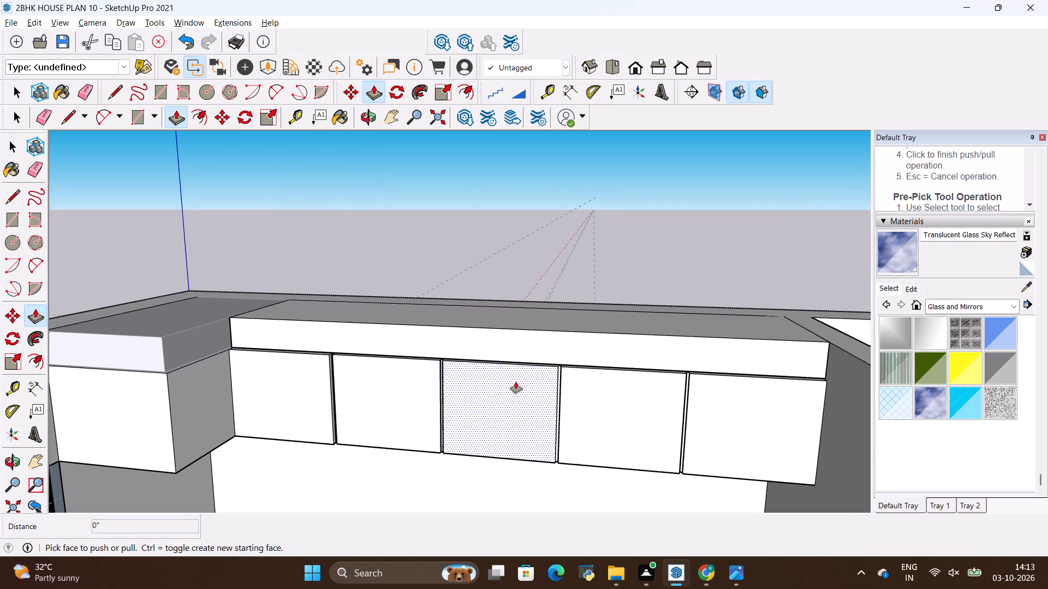
pyautogui.press('space')
pyautogui.click(648, 249)
# Erase the dashed guide line on the floor beside the open end of the window-side base cabinet.
pyautogui.moveTo(589, 381); pyautogui.dragTo(468, 395, button='middle')
pyautogui.scroll(-5, 471, 396)
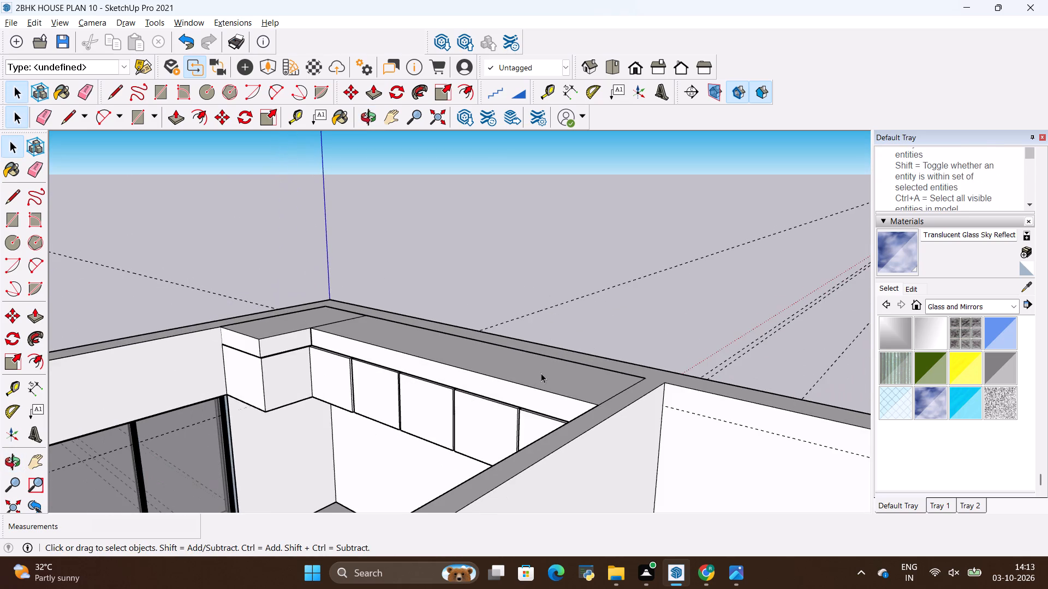
pyautogui.moveTo(540, 374); pyautogui.dragTo(516, 394, button='middle')
pyautogui.scroll(-9, 555, 375)
pyautogui.moveTo(549, 403); pyautogui.dragTo(480, 459, button='middle')
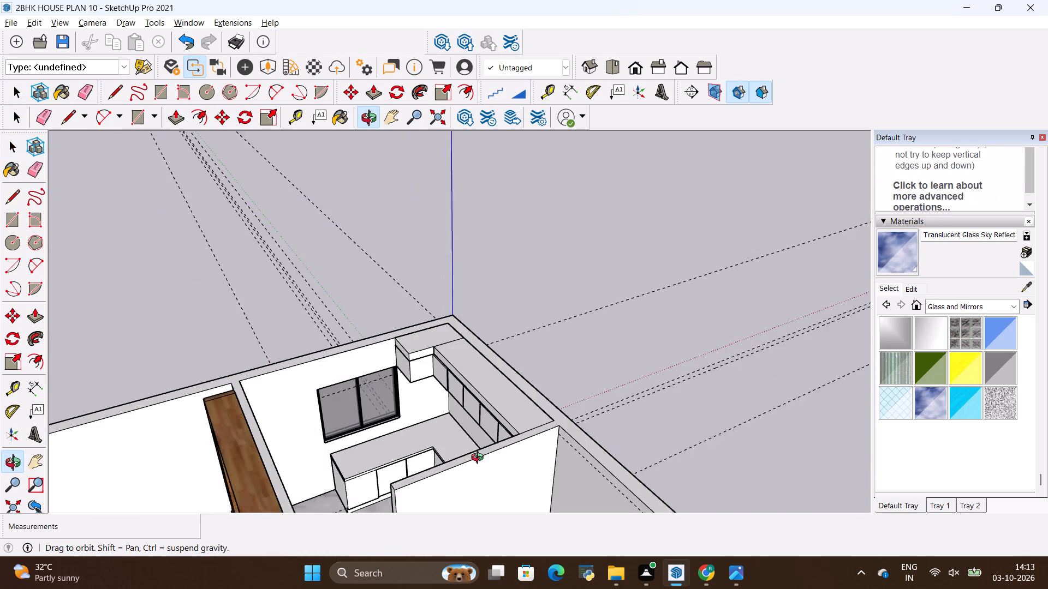
pyautogui.moveTo(480, 459); pyautogui.dragTo(480, 459, button='middle')
pyautogui.scroll(8, 392, 470)
pyautogui.scroll(-9, 353, 389)
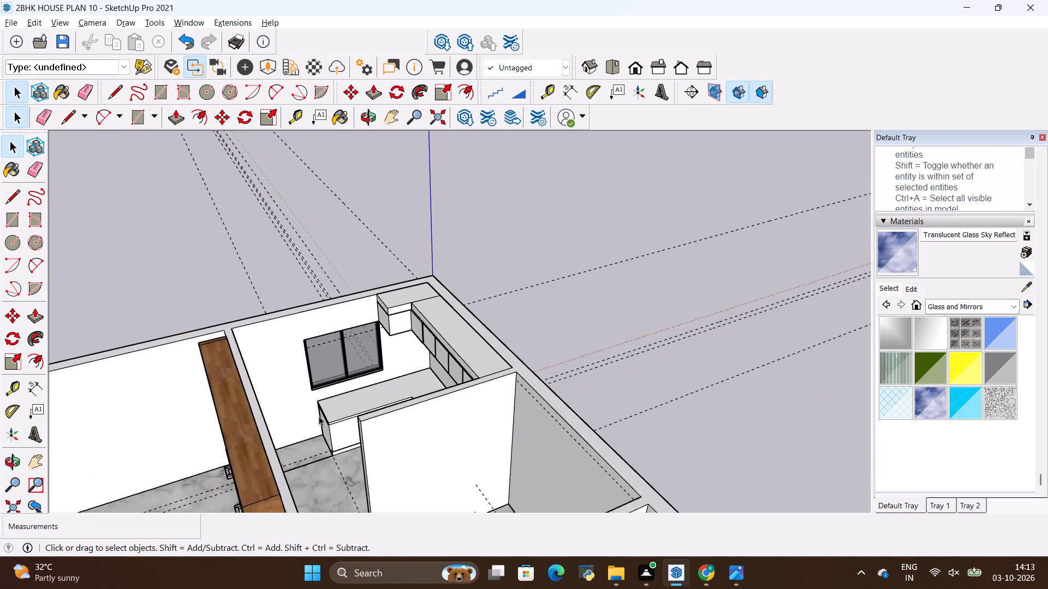
pyautogui.moveTo(319, 416); pyautogui.dragTo(253, 530, button='middle')
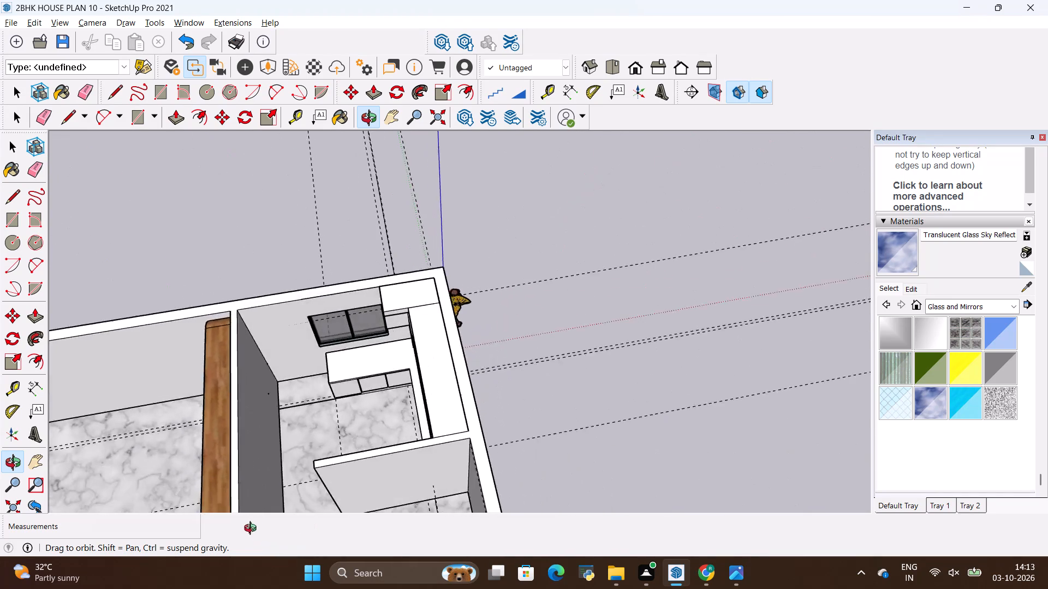
pyautogui.moveTo(253, 530); pyautogui.dragTo(246, 440, button='middle')
pyautogui.moveTo(246, 440); pyautogui.dragTo(260, 454, button='middle')
pyautogui.scroll(14, 299, 424)
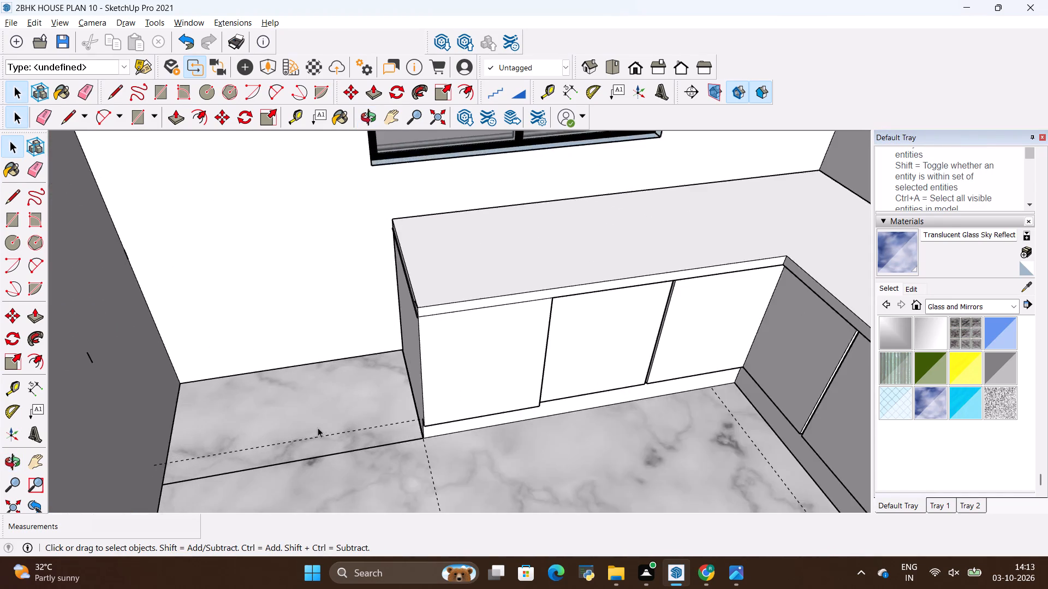
pyautogui.scroll(3, 321, 429)
pyautogui.press('e')
pyautogui.moveTo(344, 431); pyautogui.dragTo(350, 434)
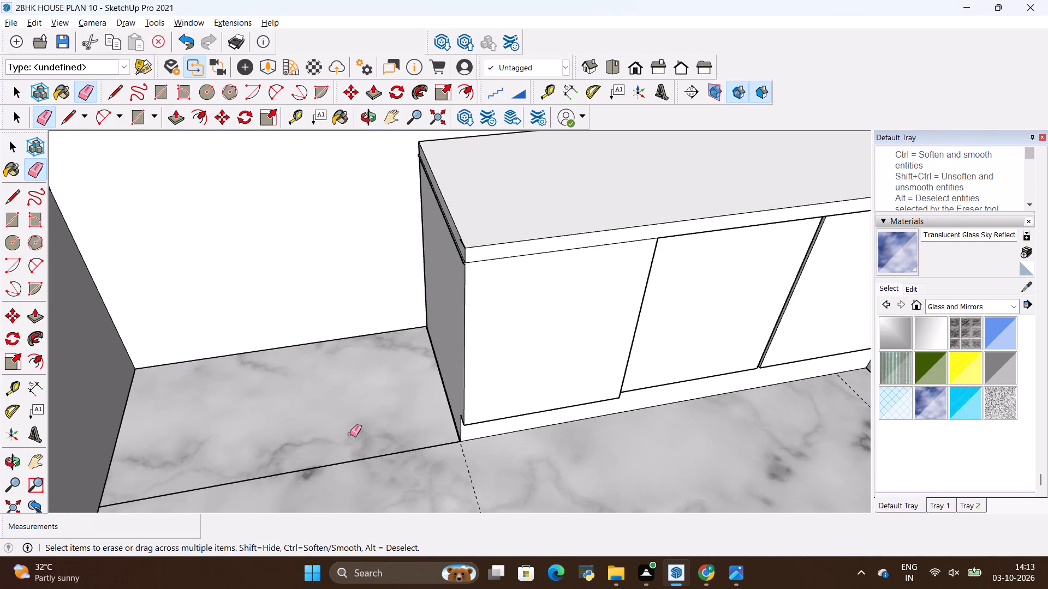
# Erase the dashed guide line running across the floor from the open front corner of the window-side base cabinet.
pyautogui.moveTo(458, 470); pyautogui.dragTo(487, 469)
pyautogui.moveTo(406, 437); pyautogui.dragTo(416, 450)
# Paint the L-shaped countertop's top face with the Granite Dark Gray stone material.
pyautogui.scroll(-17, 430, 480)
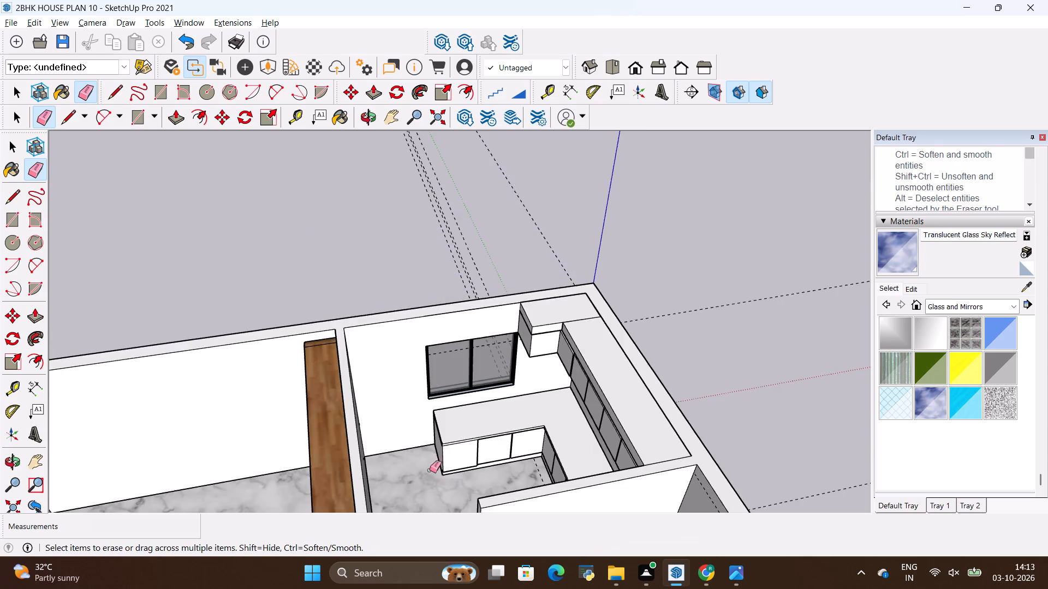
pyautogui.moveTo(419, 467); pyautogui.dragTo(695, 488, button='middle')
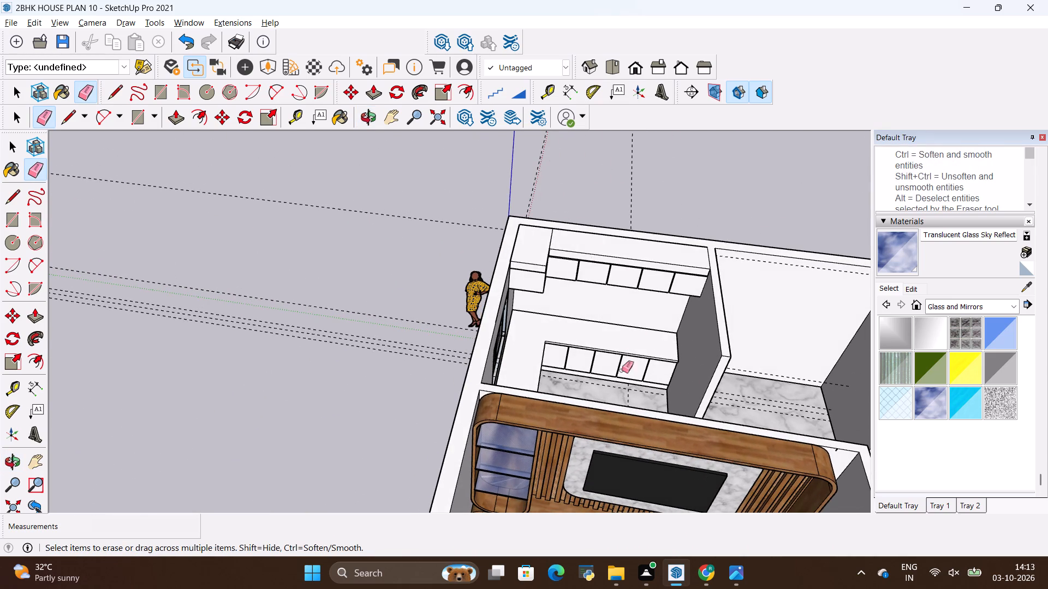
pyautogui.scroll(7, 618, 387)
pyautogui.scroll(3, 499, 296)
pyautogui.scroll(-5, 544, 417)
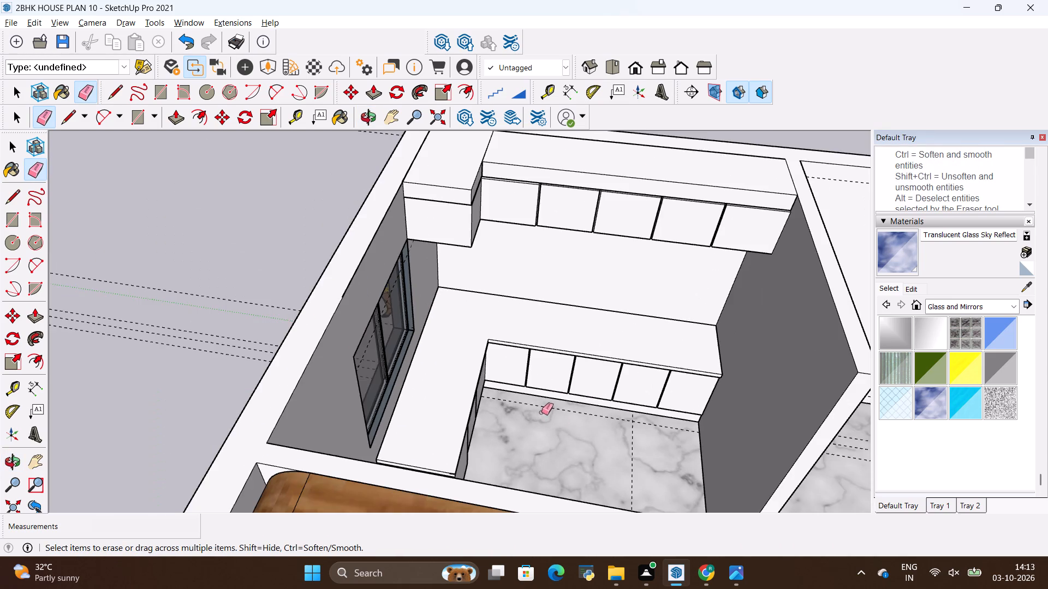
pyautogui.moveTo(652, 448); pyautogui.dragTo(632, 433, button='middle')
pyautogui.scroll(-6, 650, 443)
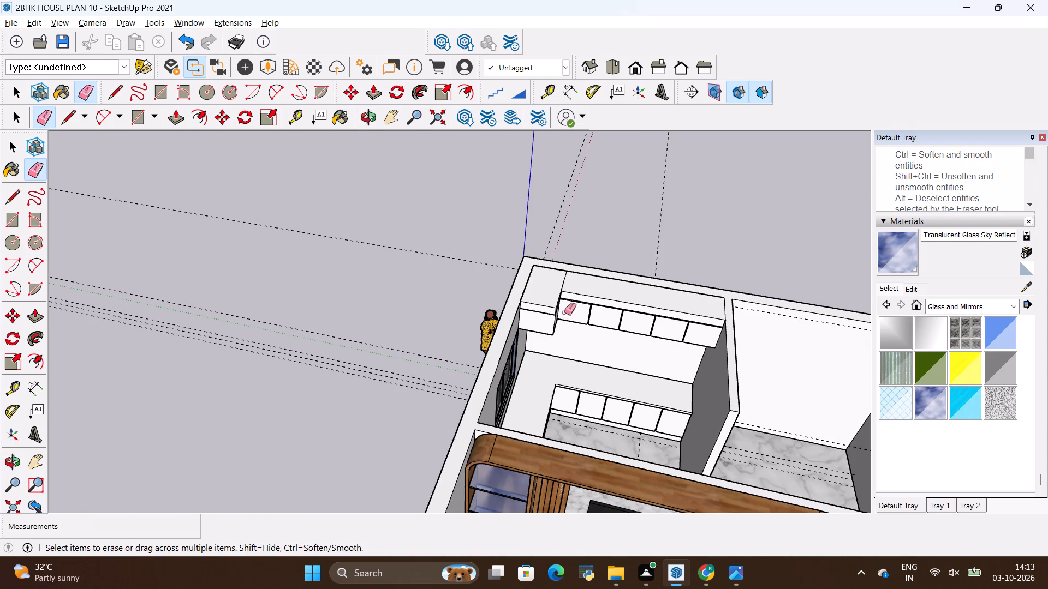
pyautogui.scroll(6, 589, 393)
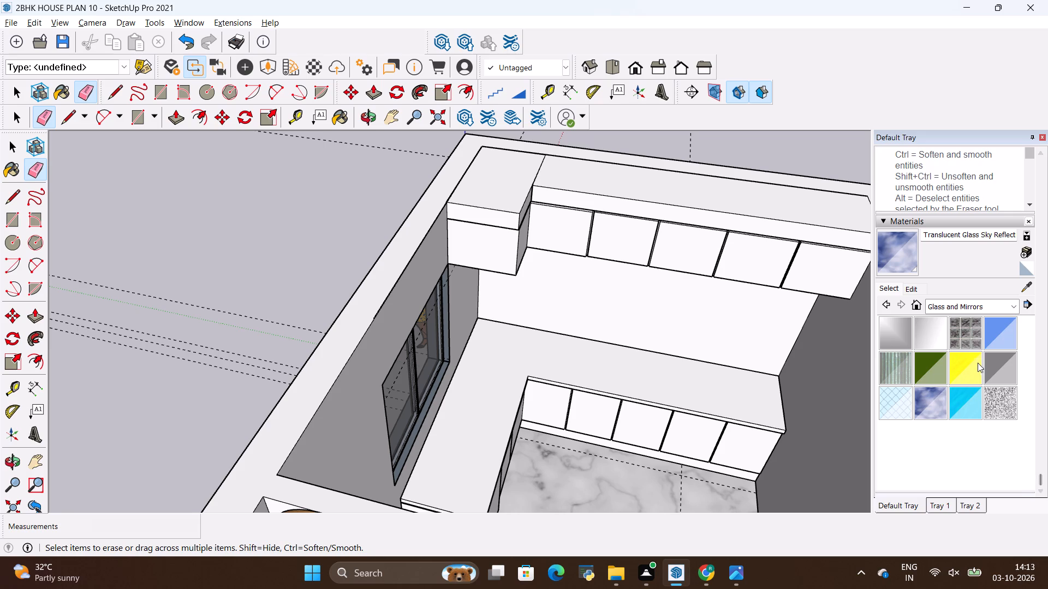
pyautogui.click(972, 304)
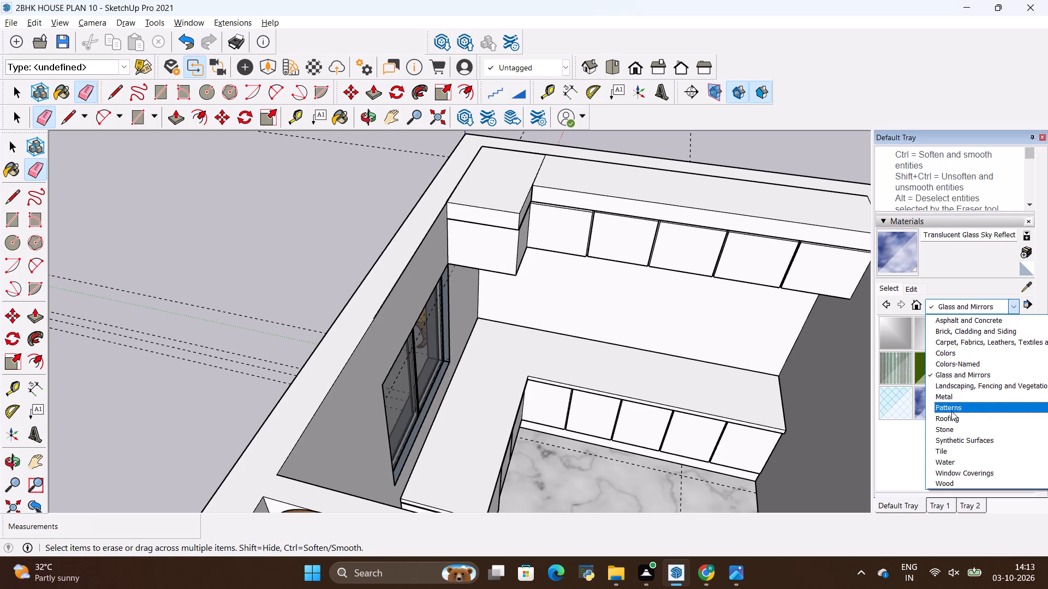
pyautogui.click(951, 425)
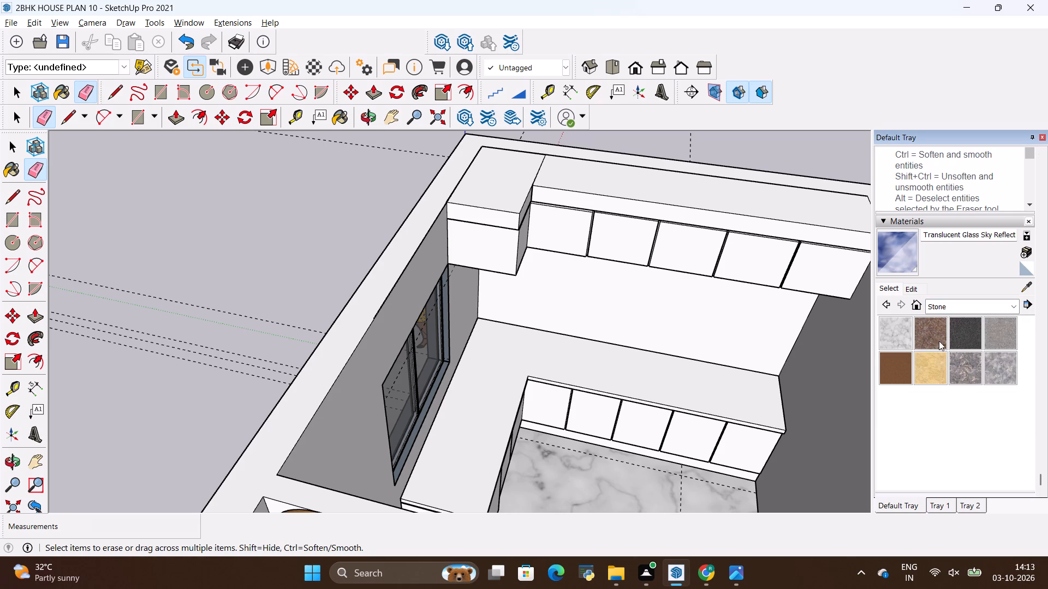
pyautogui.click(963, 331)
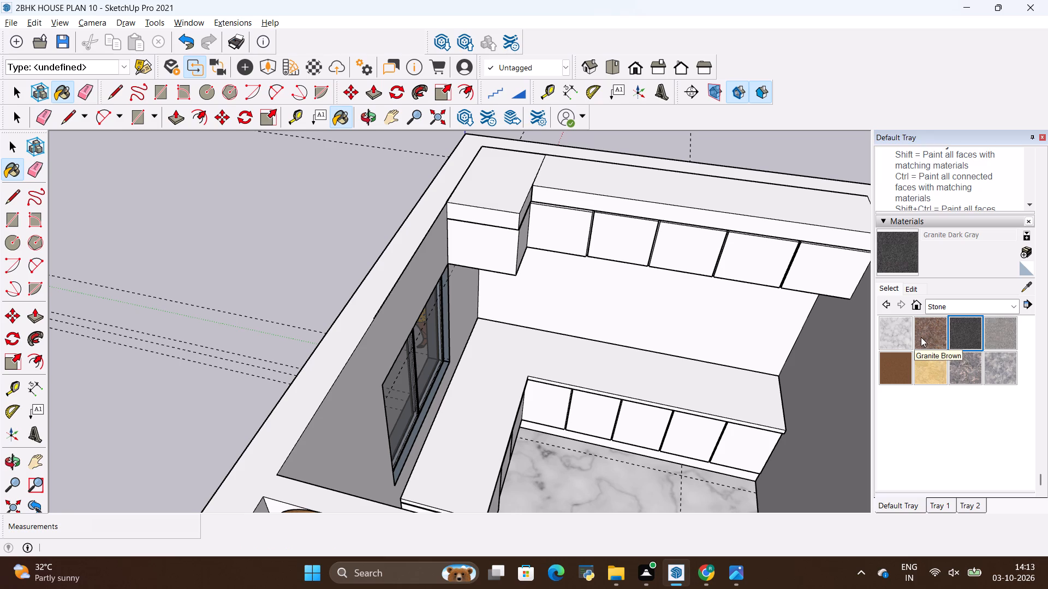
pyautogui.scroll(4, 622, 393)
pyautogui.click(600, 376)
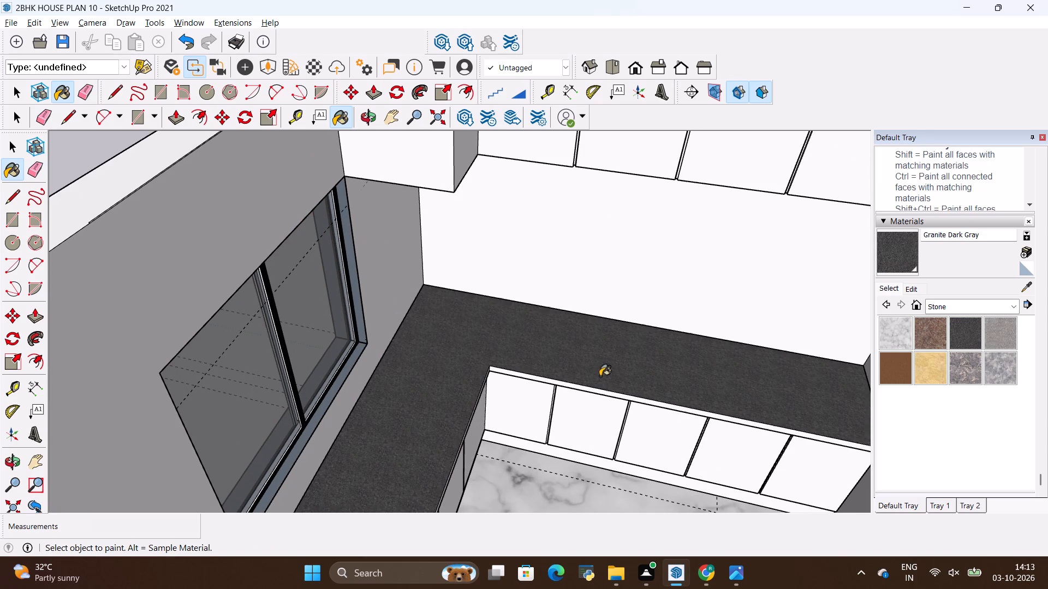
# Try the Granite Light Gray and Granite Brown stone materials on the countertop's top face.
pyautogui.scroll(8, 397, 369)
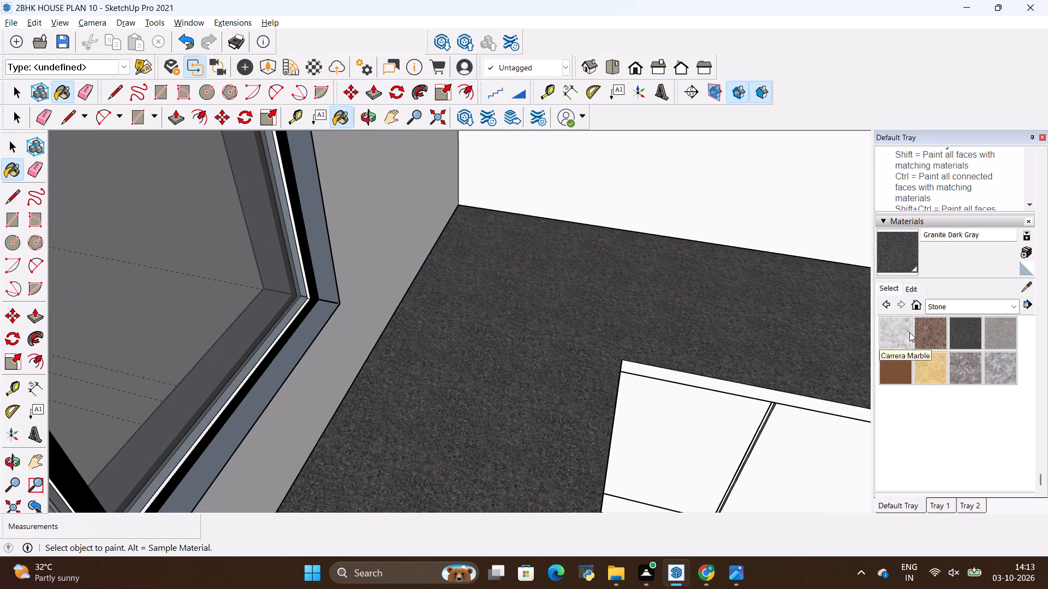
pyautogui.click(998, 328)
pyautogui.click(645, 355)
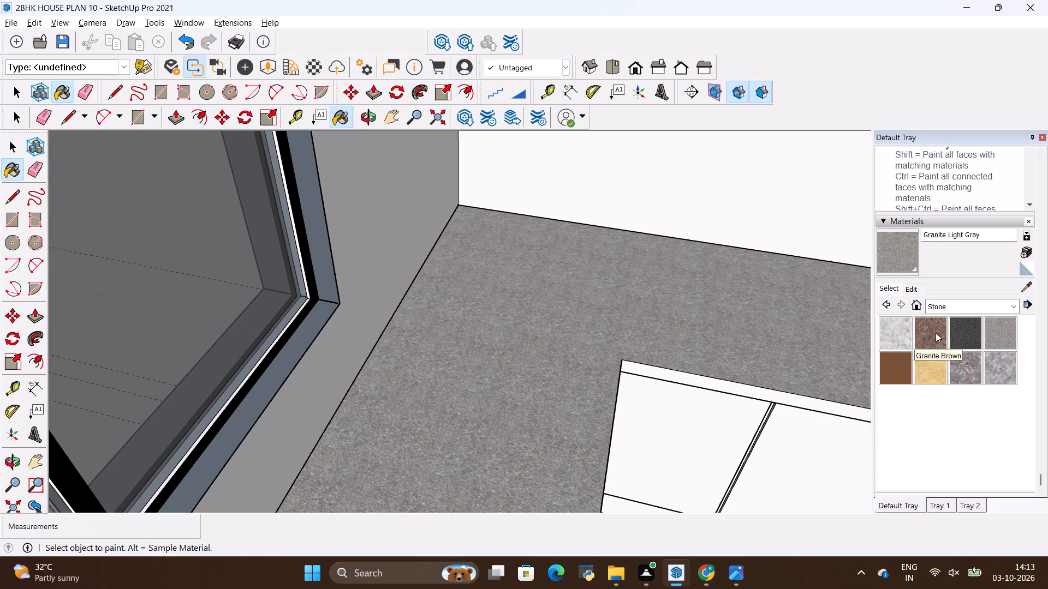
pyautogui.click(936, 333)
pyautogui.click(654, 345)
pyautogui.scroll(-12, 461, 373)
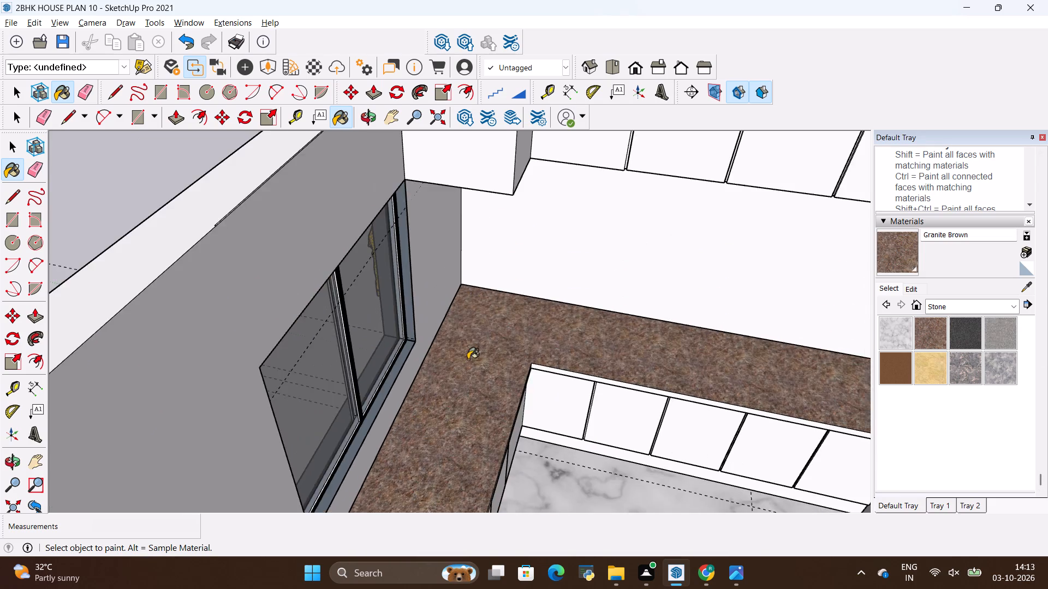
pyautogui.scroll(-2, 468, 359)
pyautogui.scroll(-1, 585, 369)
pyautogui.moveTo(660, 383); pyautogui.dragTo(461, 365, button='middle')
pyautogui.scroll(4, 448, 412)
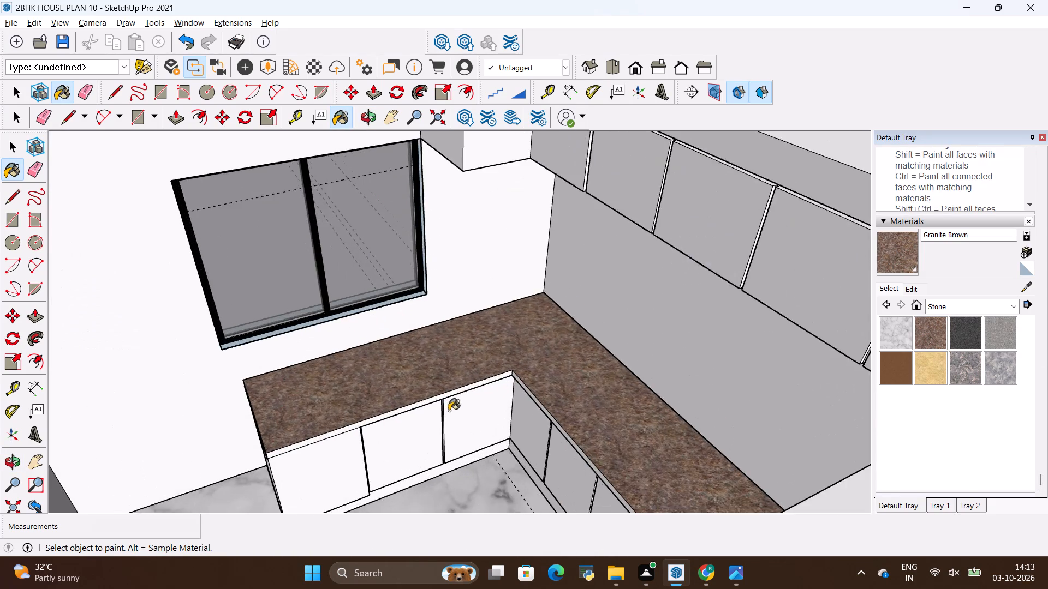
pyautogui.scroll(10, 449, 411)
# Paint the L-shaped countertop's top face and both inner front edges with the Stone Marble material.
pyautogui.click(949, 368)
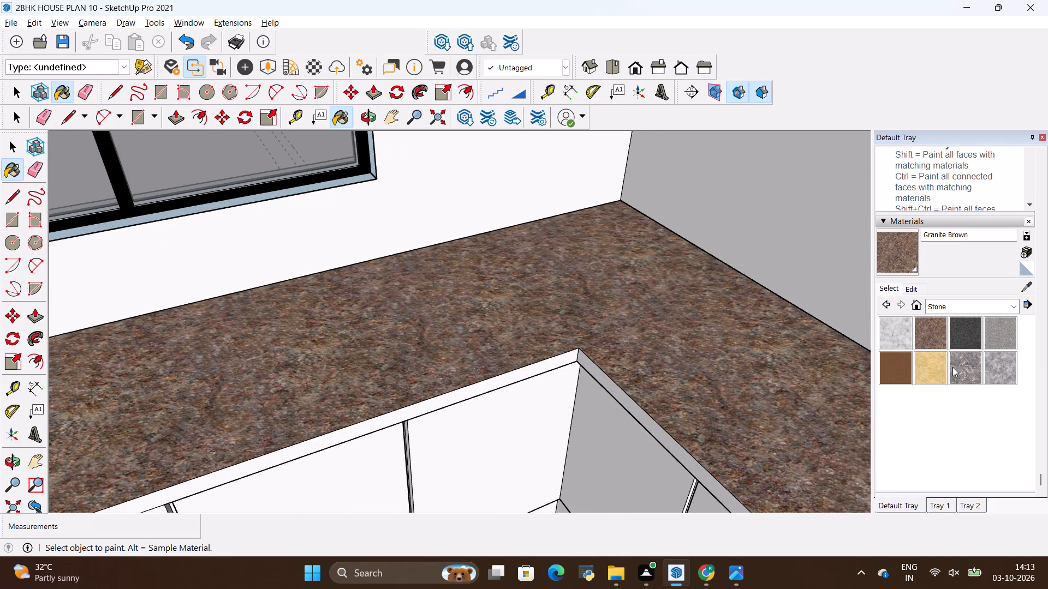
pyautogui.click(976, 361)
pyautogui.click(840, 363)
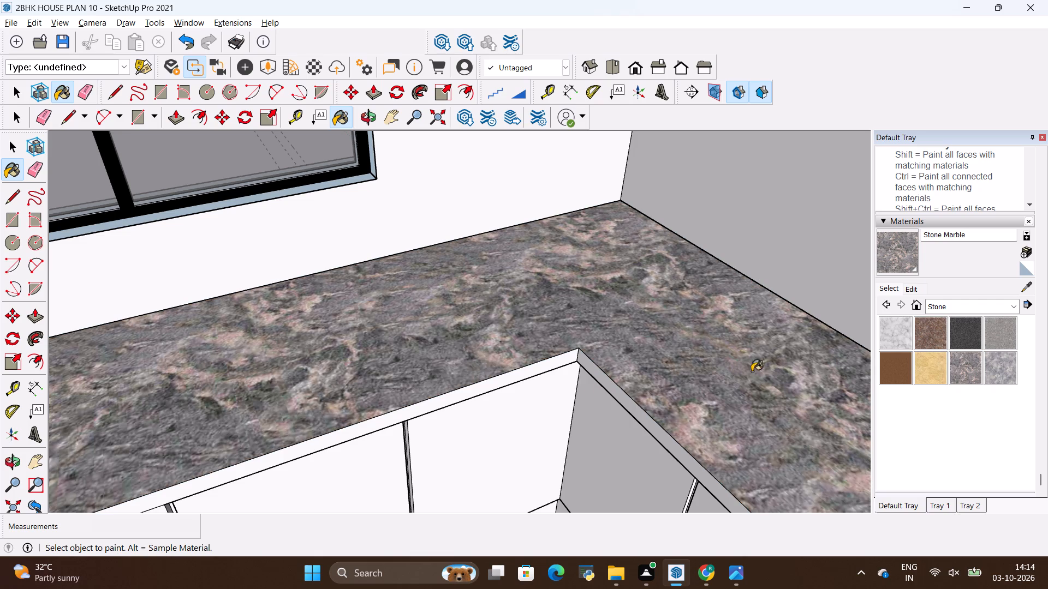
pyautogui.scroll(7, 593, 398)
pyautogui.click(548, 326)
pyautogui.click(586, 341)
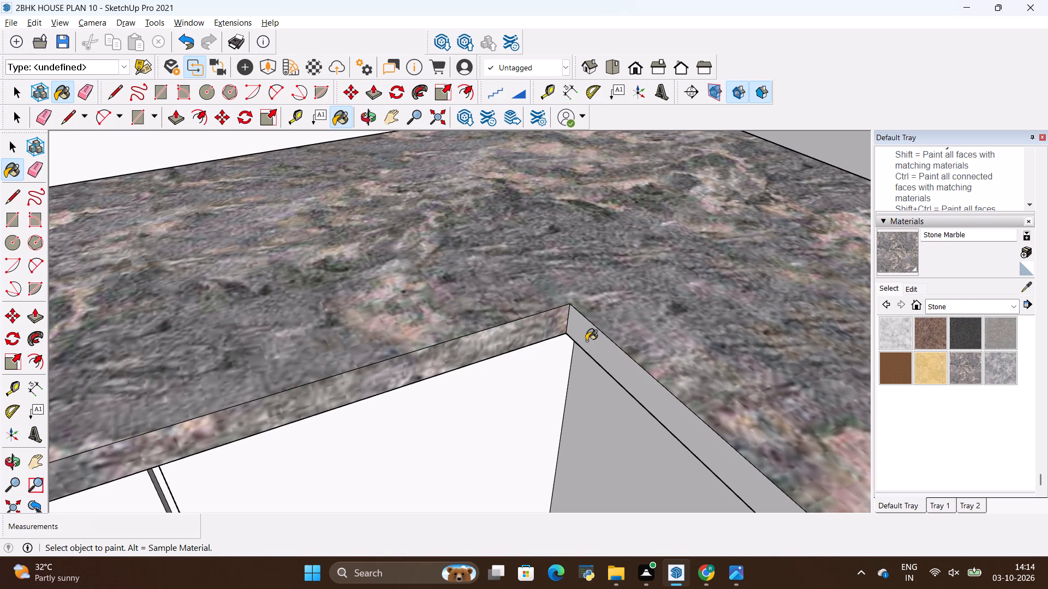
# Compare the kitchen with the L-shaped kitchen blueprint render, examining the finishes and the band above the upper cabinets.
pyautogui.scroll(-20, 708, 382)
pyautogui.scroll(-5, 708, 382)
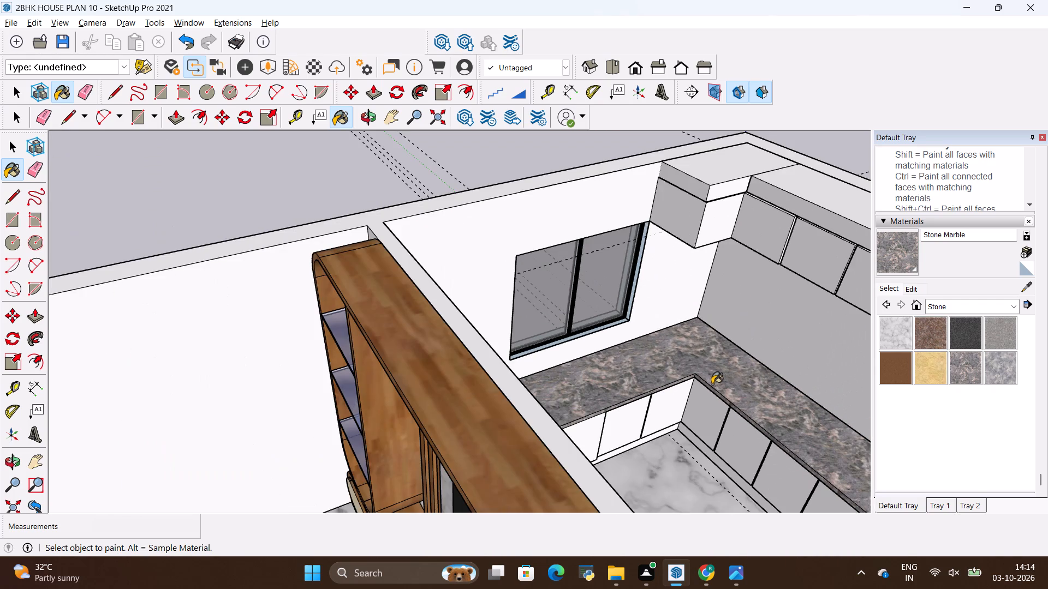
pyautogui.scroll(-5, 627, 382)
pyautogui.moveTo(552, 371); pyautogui.dragTo(707, 483, button='middle')
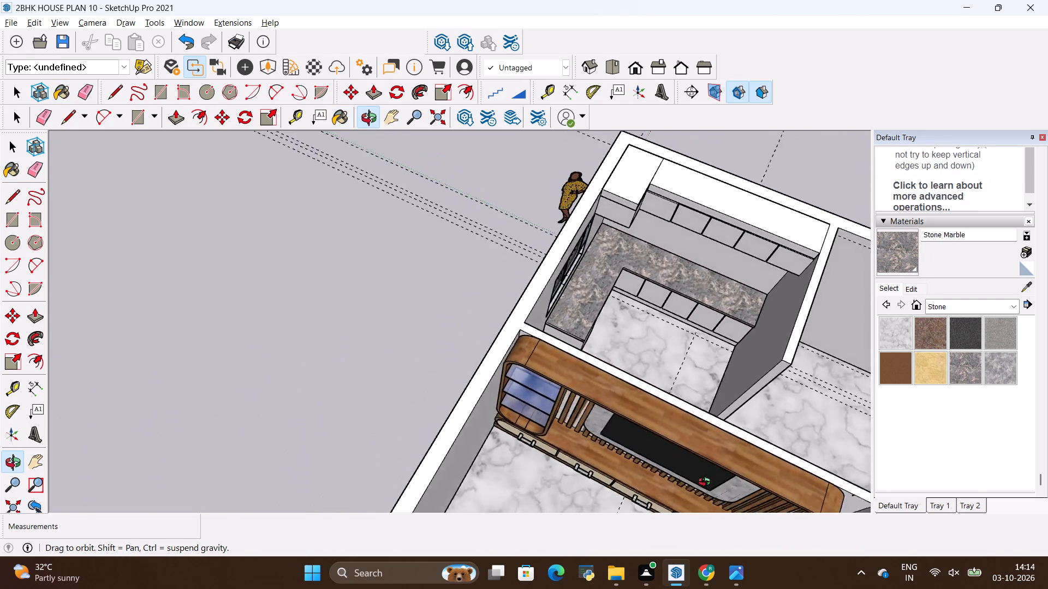
pyautogui.moveTo(707, 483); pyautogui.dragTo(587, 433, button='middle')
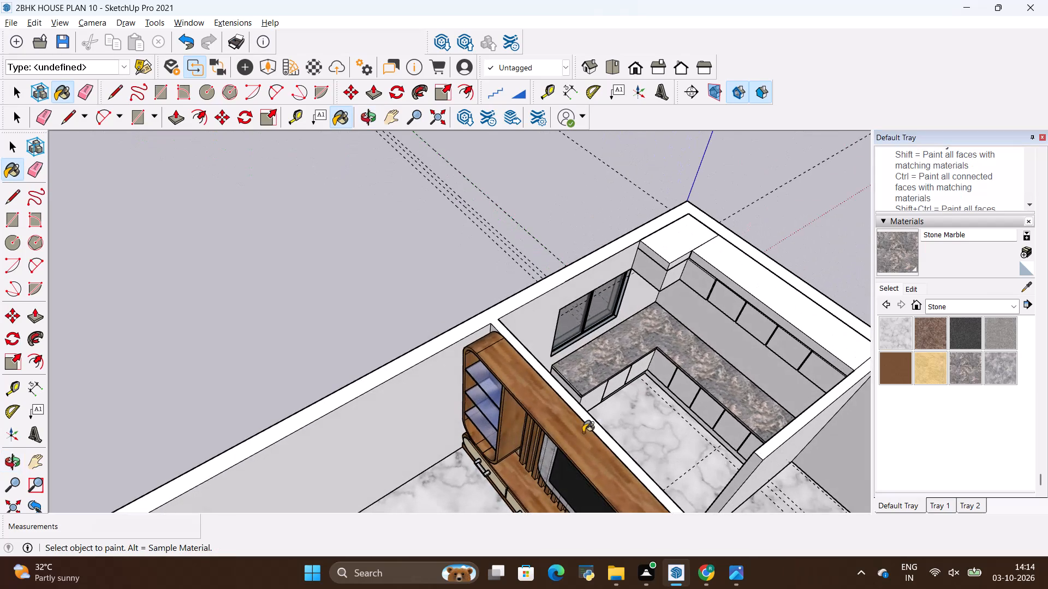
pyautogui.hotkey('alt', 'Tab')
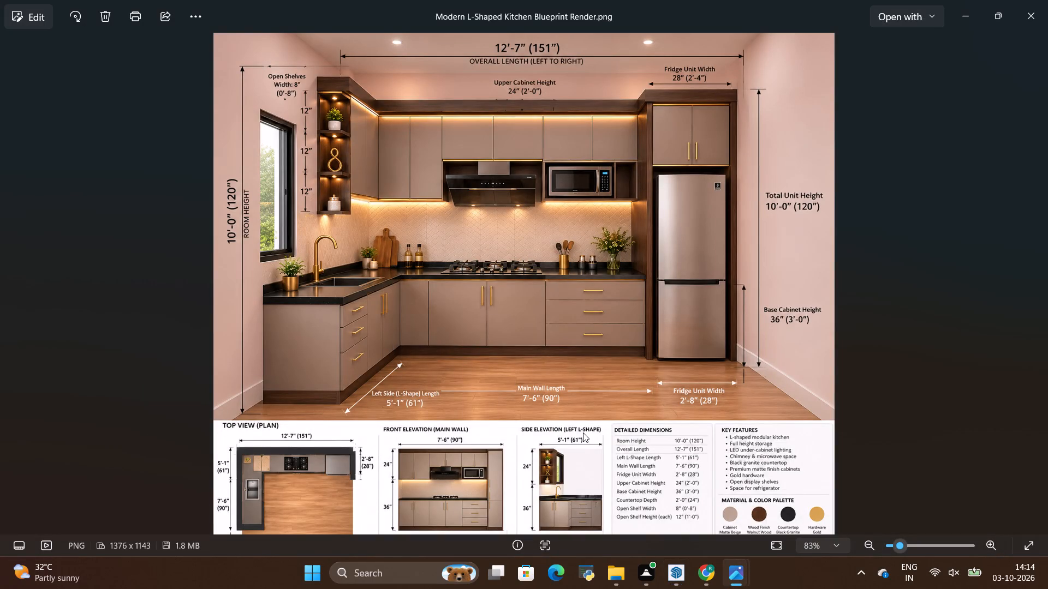
pyautogui.hotkey('alt', 'Tab')
pyautogui.hotkey('alt', 'Tab')
pyautogui.scroll(4, 397, 297)
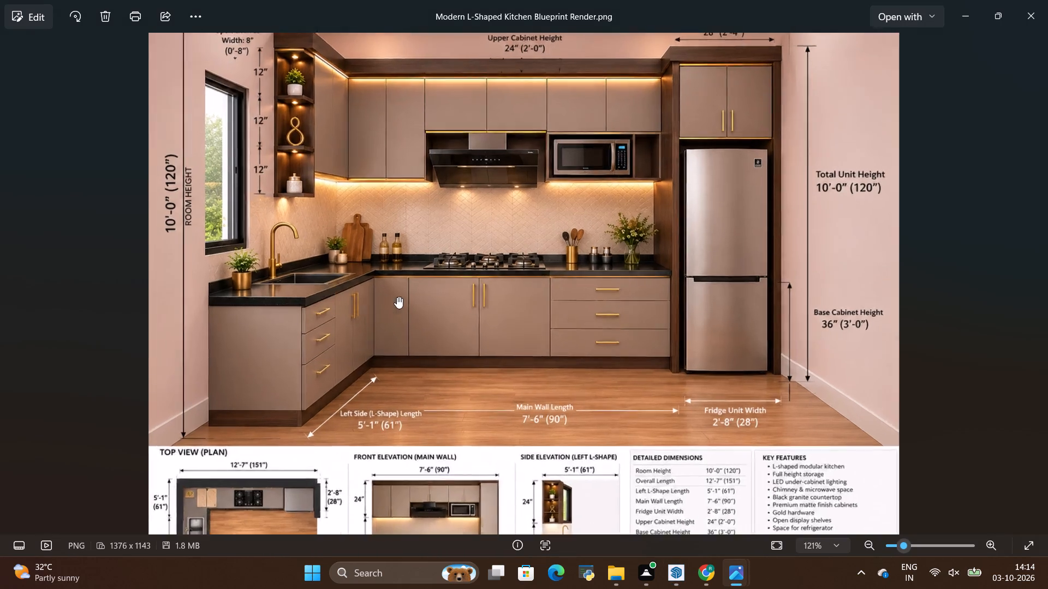
pyautogui.scroll(4, 397, 297)
pyautogui.scroll(-7, 555, 383)
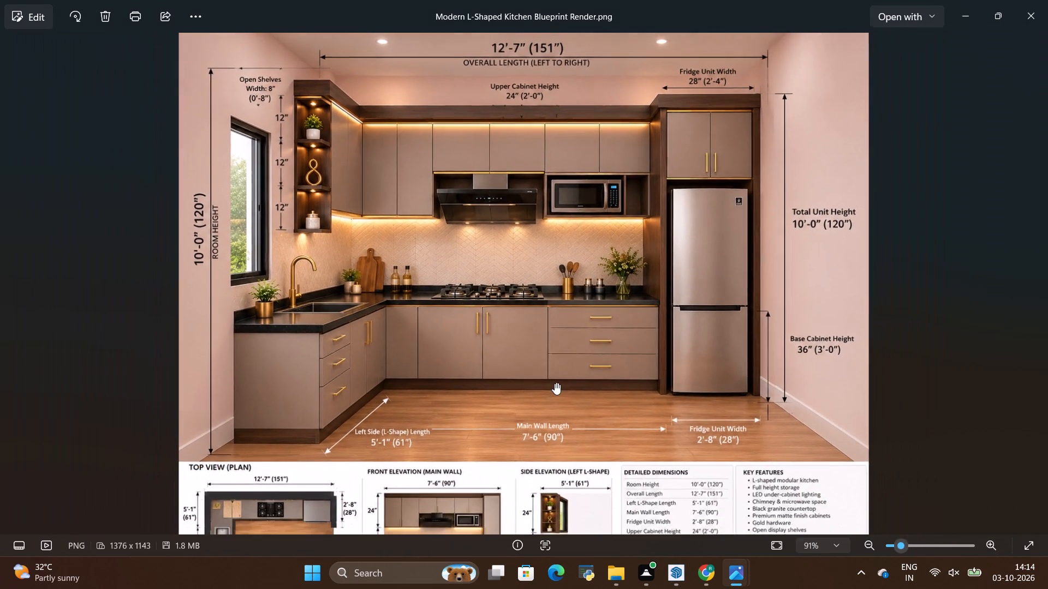
pyautogui.hotkey('alt', 'Tab')
pyautogui.hotkey('alt', 'Tab')
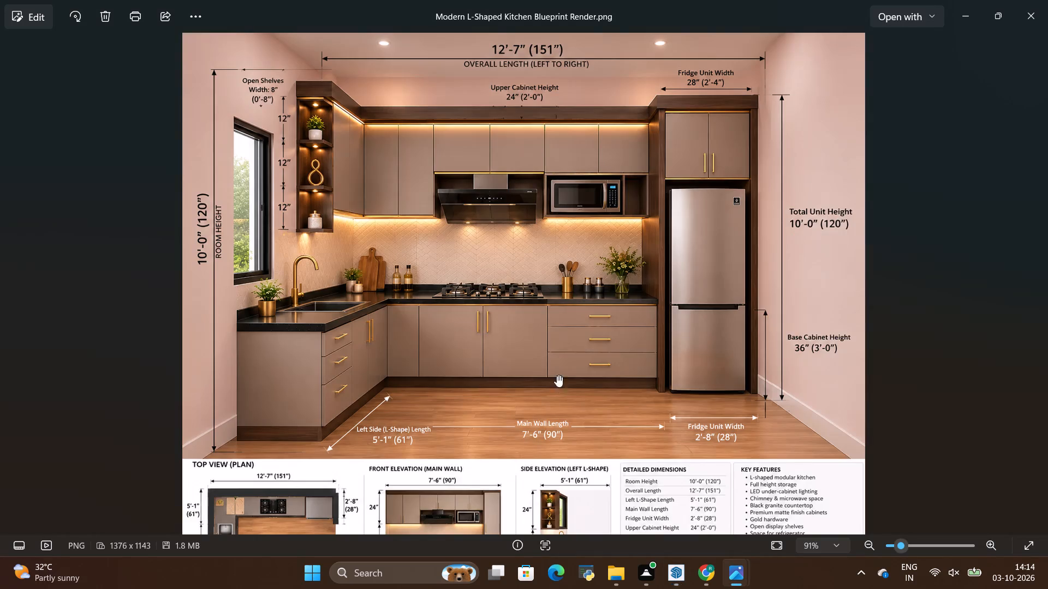
pyautogui.scroll(16, 629, 93)
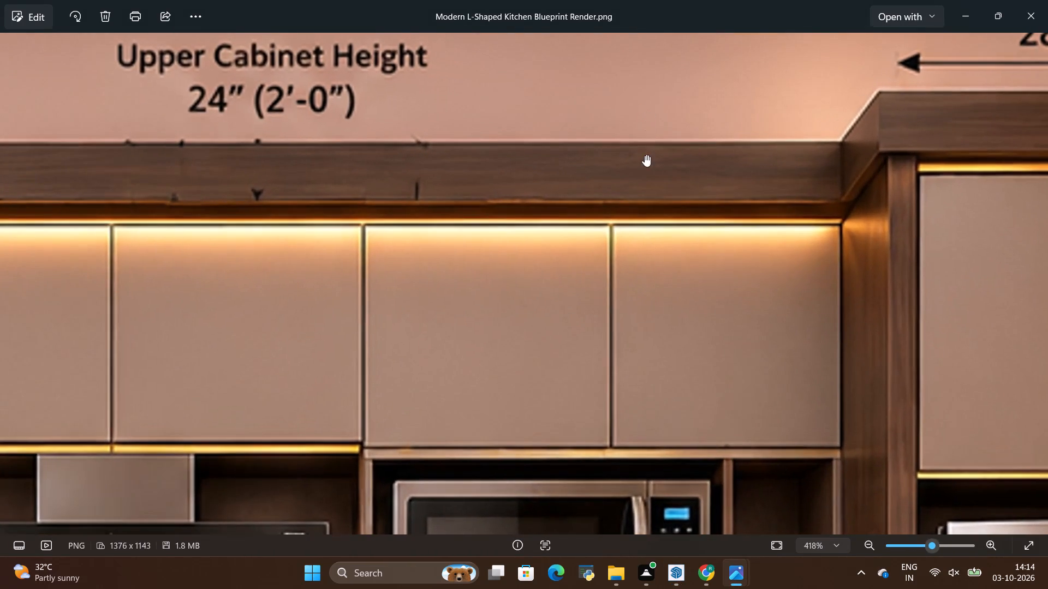
pyautogui.scroll(-16, 604, 230)
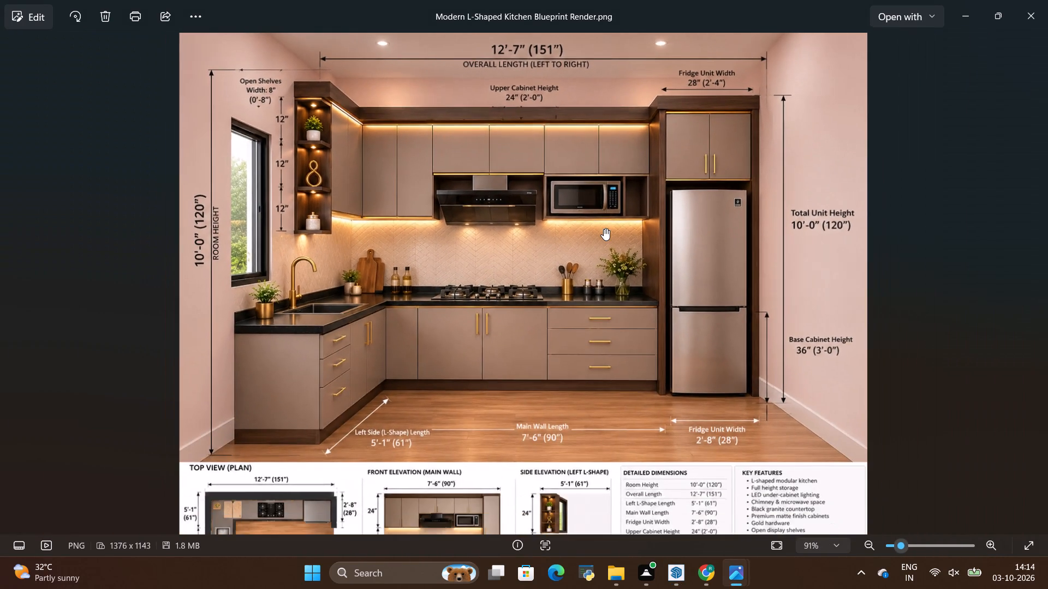
pyautogui.hotkey('alt', 'Tab')
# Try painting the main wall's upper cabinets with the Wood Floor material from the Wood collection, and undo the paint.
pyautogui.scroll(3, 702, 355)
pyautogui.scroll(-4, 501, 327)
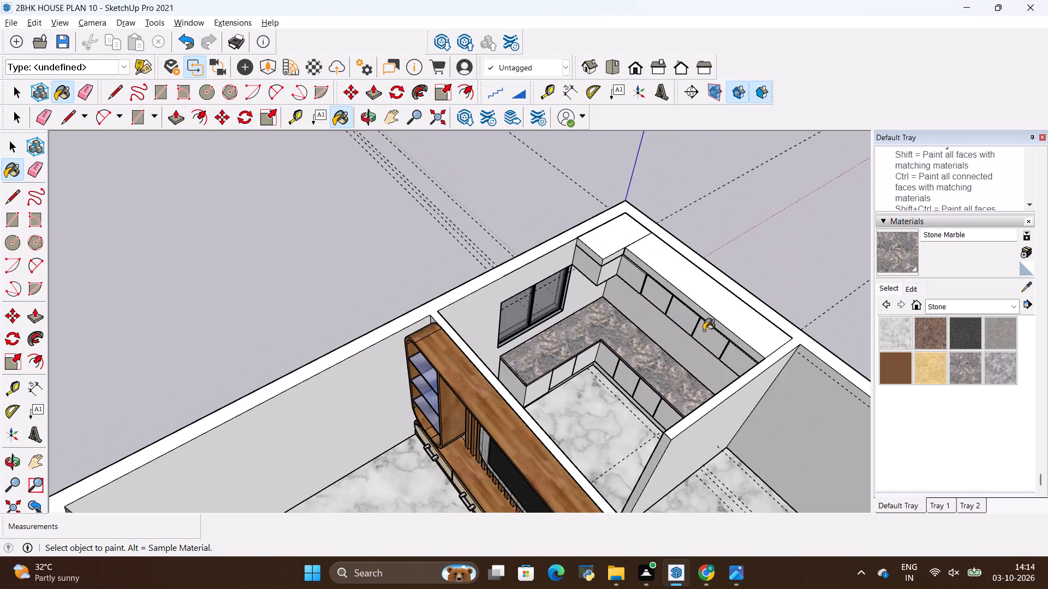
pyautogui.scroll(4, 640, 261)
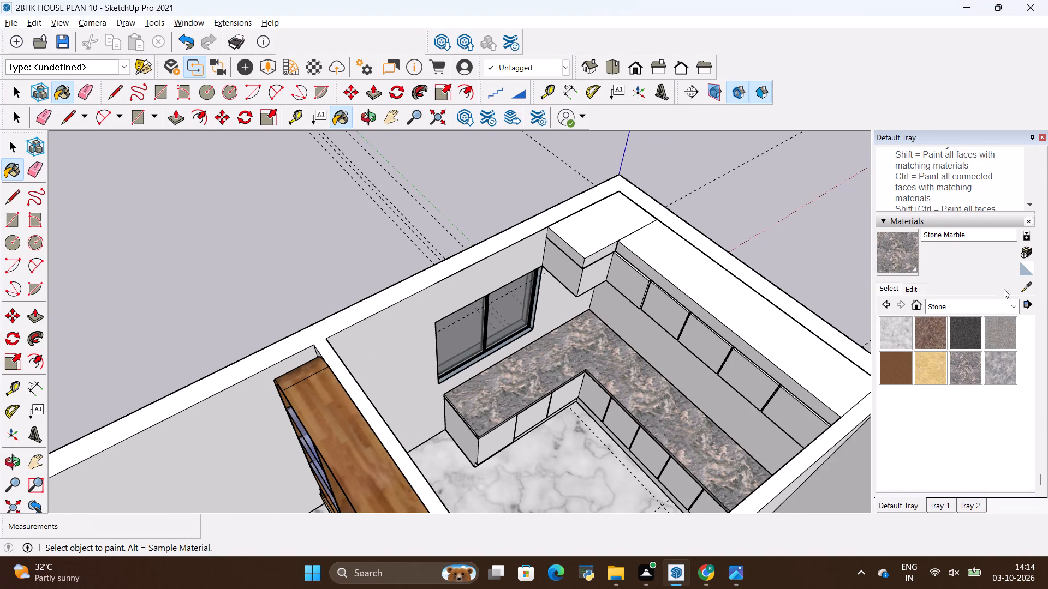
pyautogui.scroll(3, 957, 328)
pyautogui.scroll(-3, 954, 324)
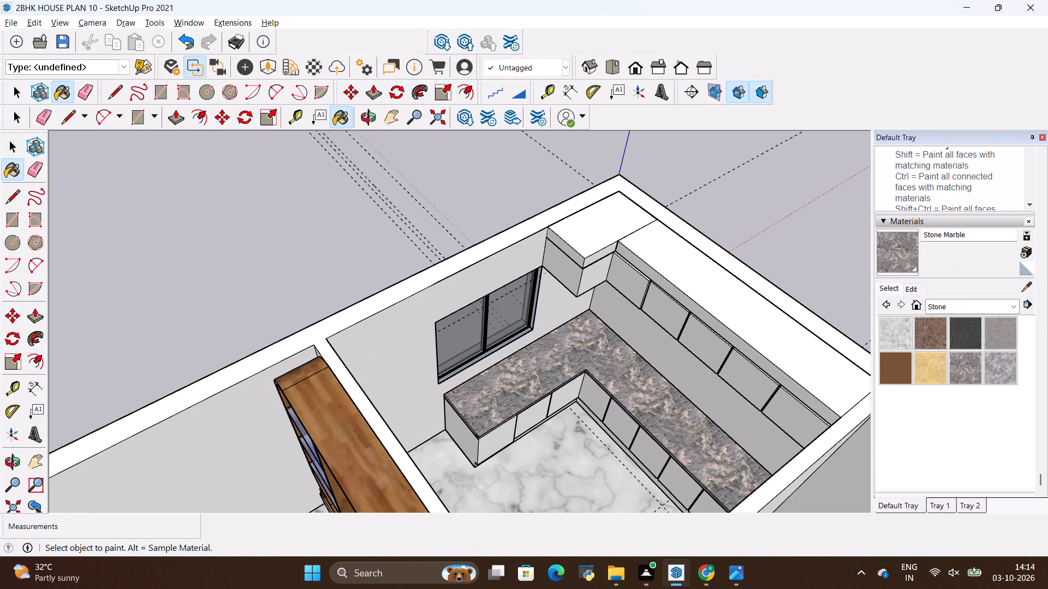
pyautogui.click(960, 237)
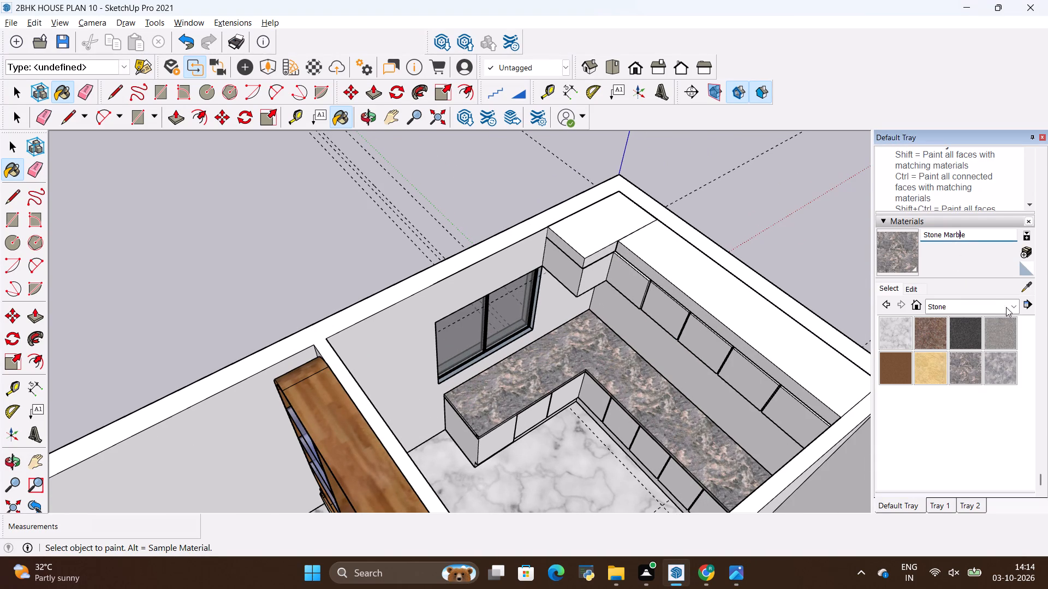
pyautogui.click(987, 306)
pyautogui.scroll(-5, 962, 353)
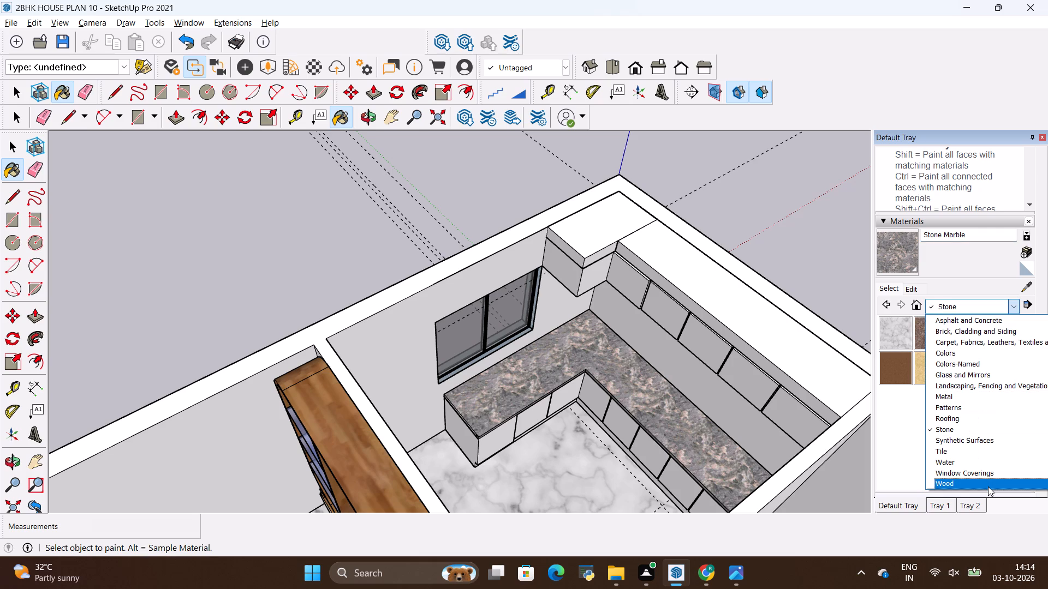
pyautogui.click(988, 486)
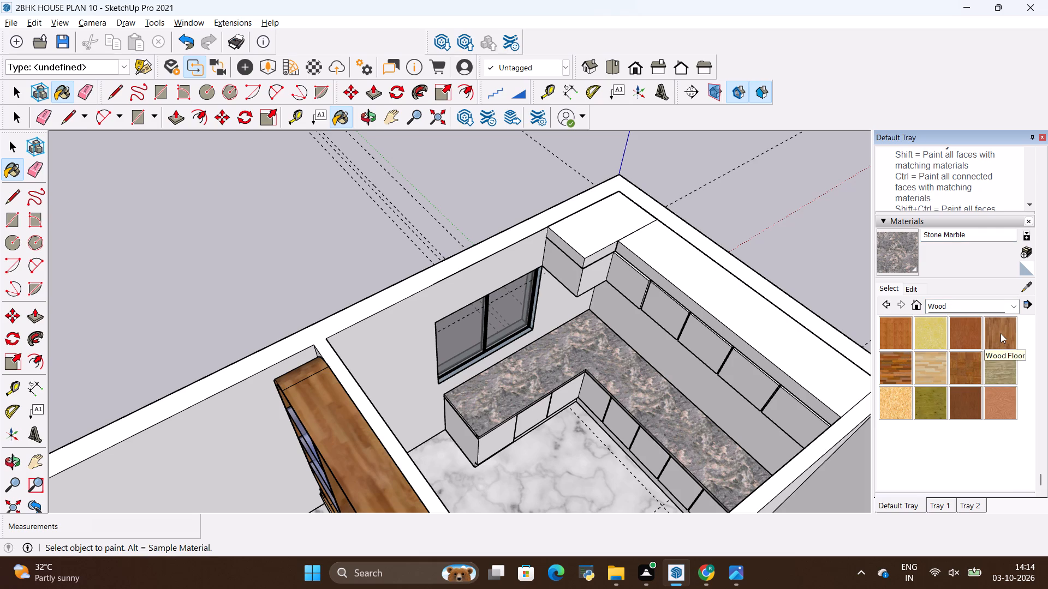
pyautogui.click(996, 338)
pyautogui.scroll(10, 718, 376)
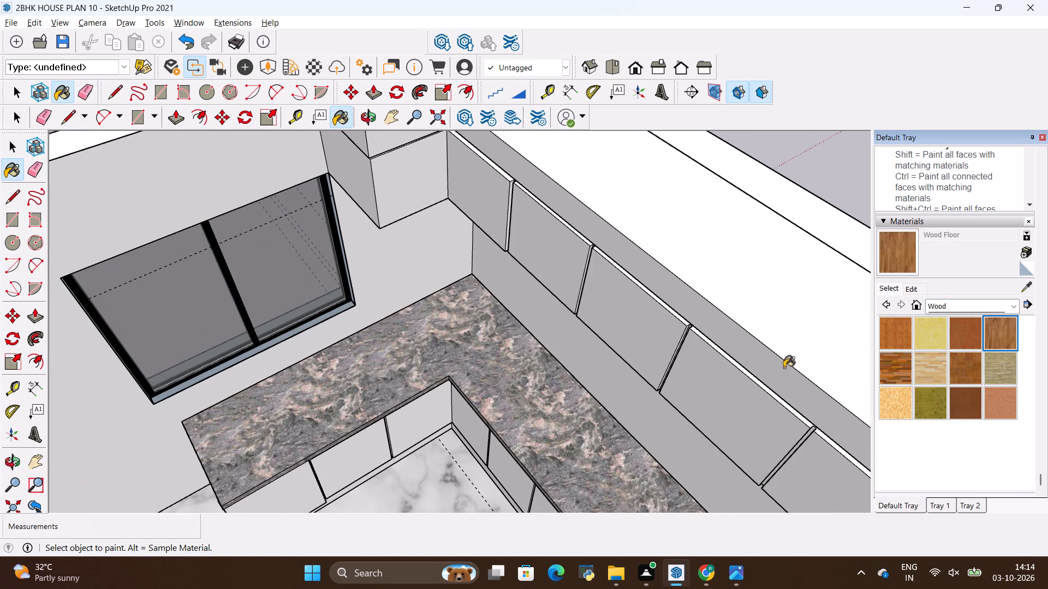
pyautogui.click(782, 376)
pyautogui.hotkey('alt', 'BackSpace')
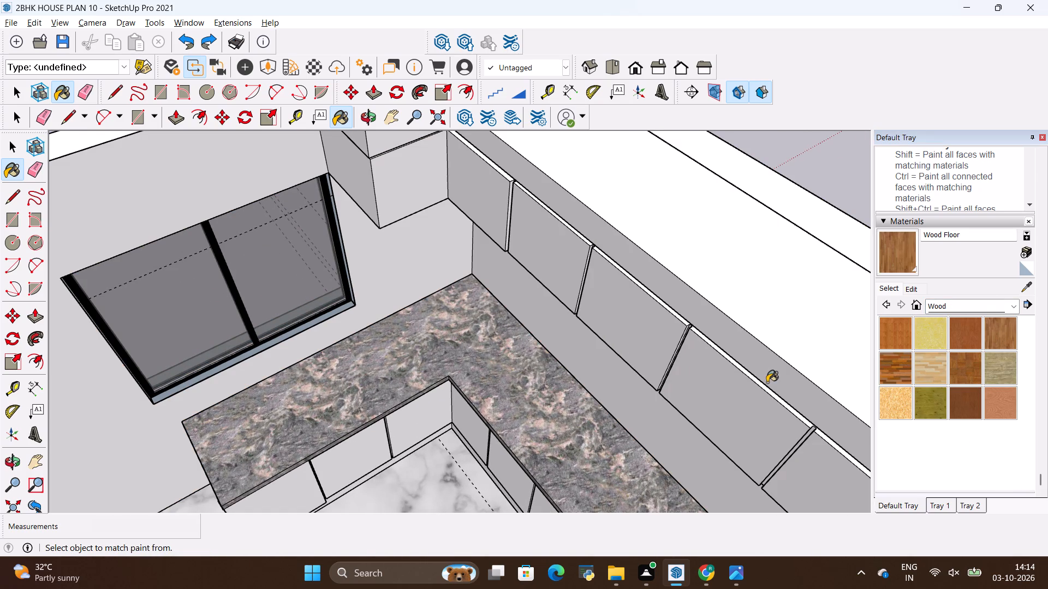
# Paint the front of the band above the main wall's upper cabinets with the Wood Floor material.
pyautogui.press('space')
pyautogui.doubleClick(764, 357)
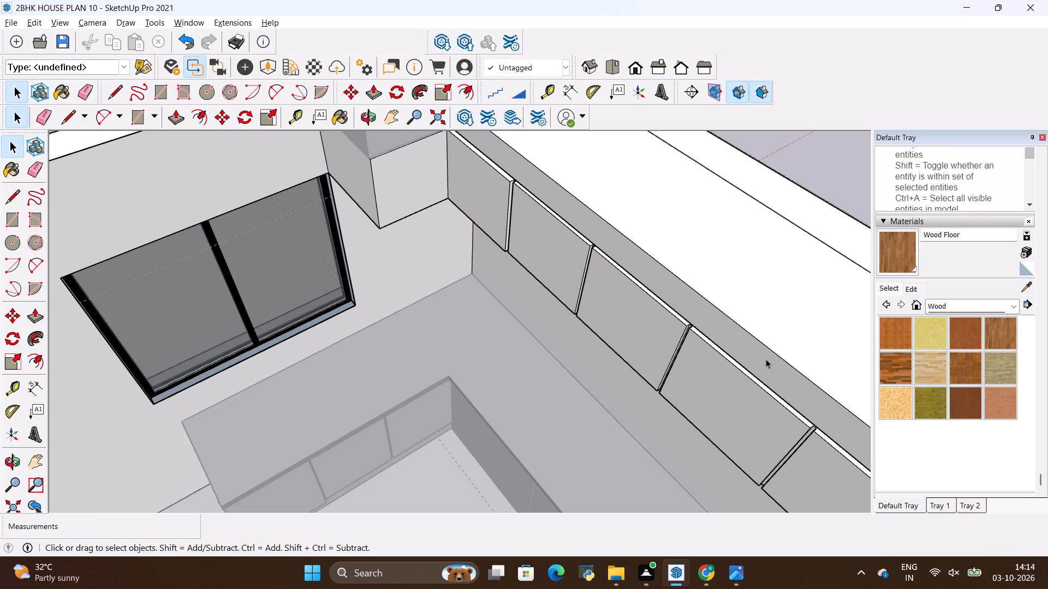
pyautogui.click(1001, 333)
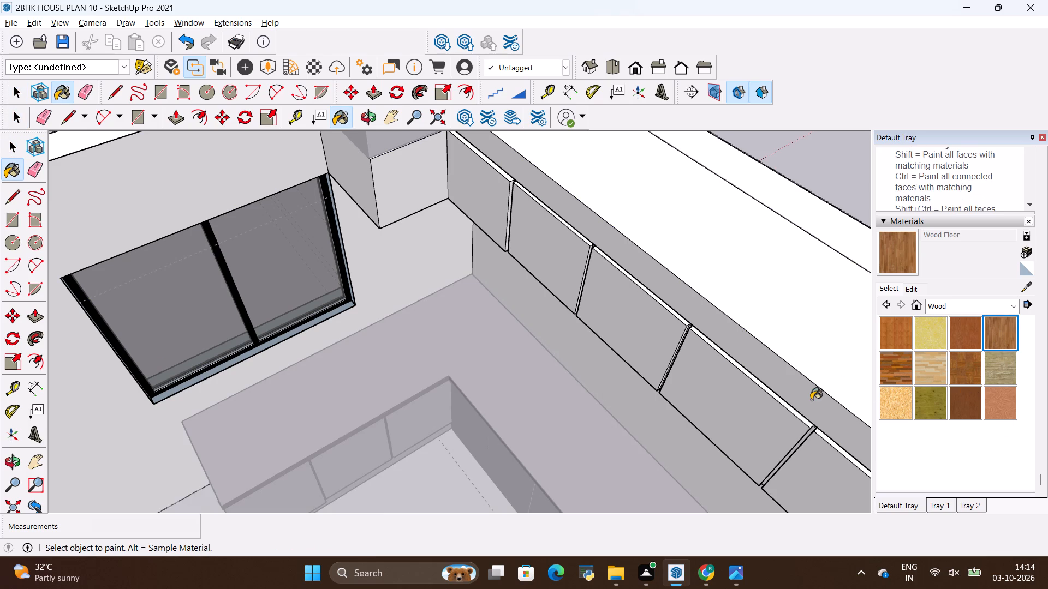
pyautogui.click(809, 401)
# Paint the inner face of the band above the window wall's short upper cabinet with the Wood Floor material.
pyautogui.scroll(-8, 799, 457)
pyautogui.scroll(3, 585, 251)
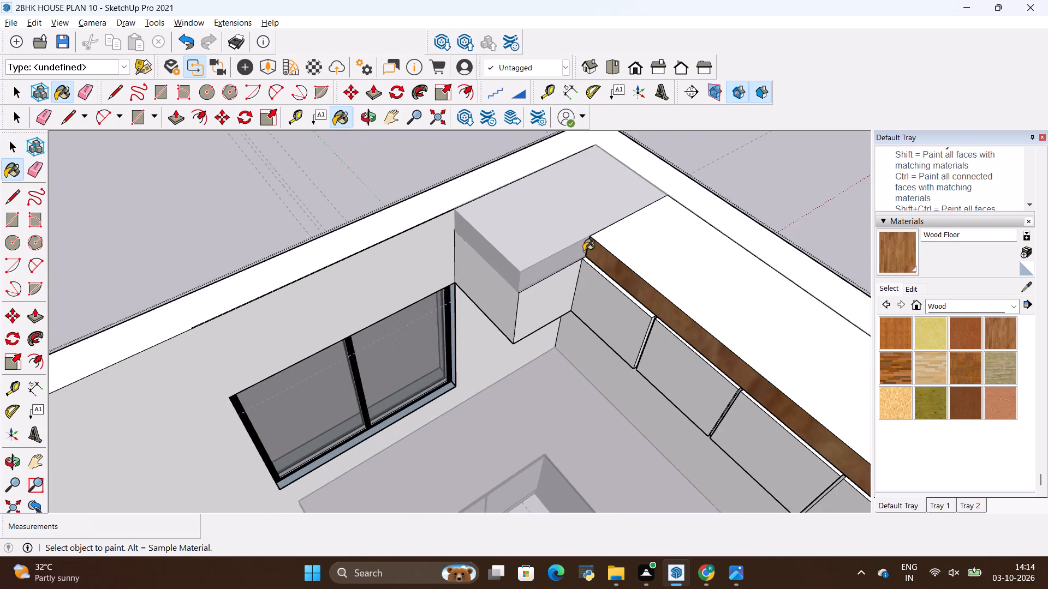
pyautogui.scroll(4, 583, 251)
pyautogui.click(566, 261)
pyautogui.click(570, 263)
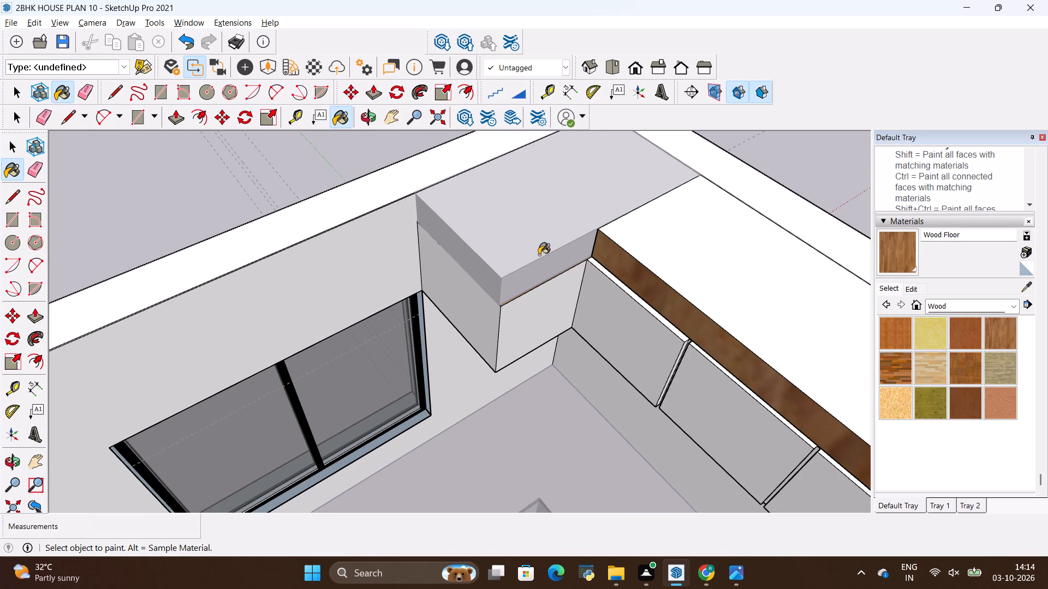
pyautogui.press('space')
pyautogui.tripleClick(530, 251)
pyautogui.click(533, 250)
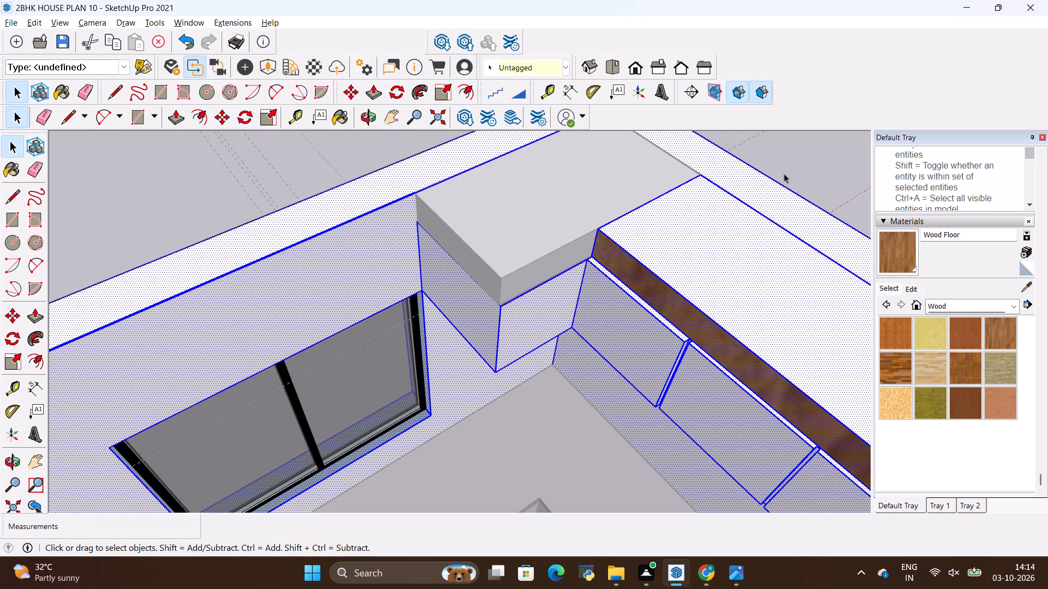
pyautogui.click(784, 173)
pyautogui.click(995, 337)
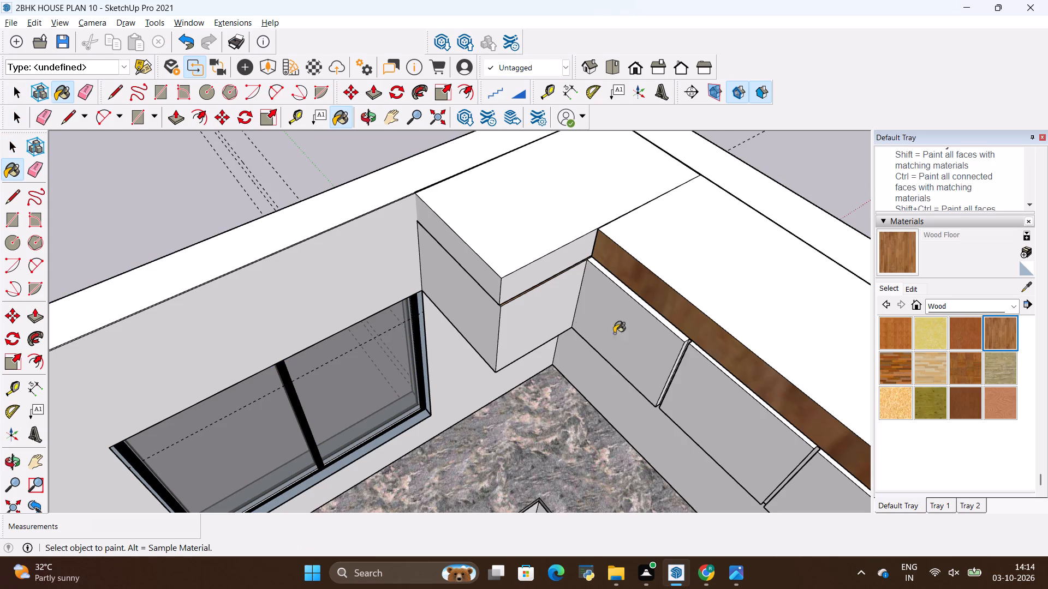
pyautogui.click(535, 278)
# Check the kitchen blueprint render and paint both toe-kick strips under the L-shaped base cabinets with Carrera Marble from the Stone collection.
pyautogui.hotkey('alt', 'Tab')
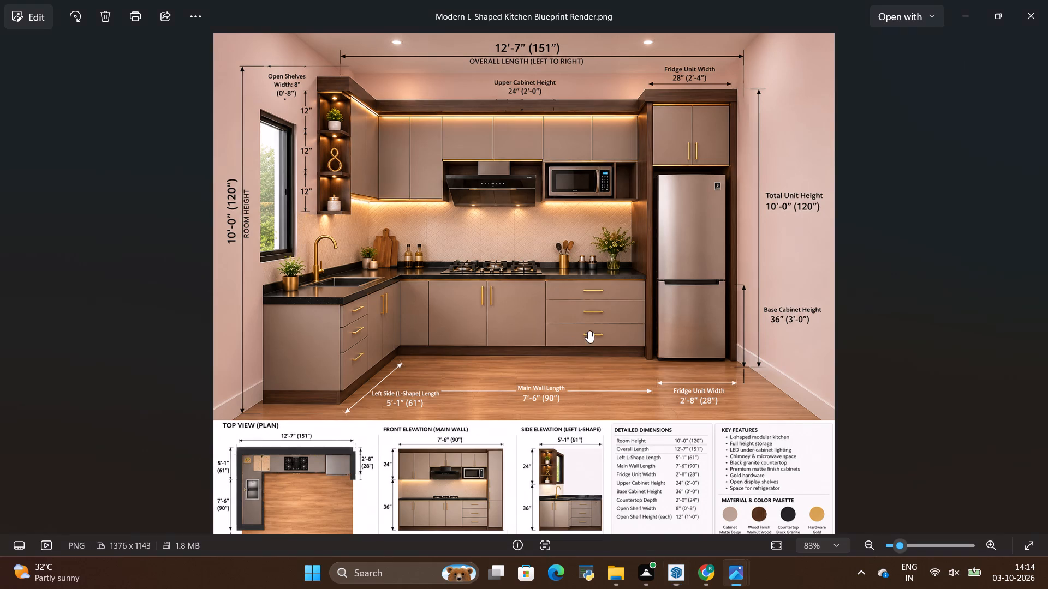
pyautogui.scroll(11, 353, 33)
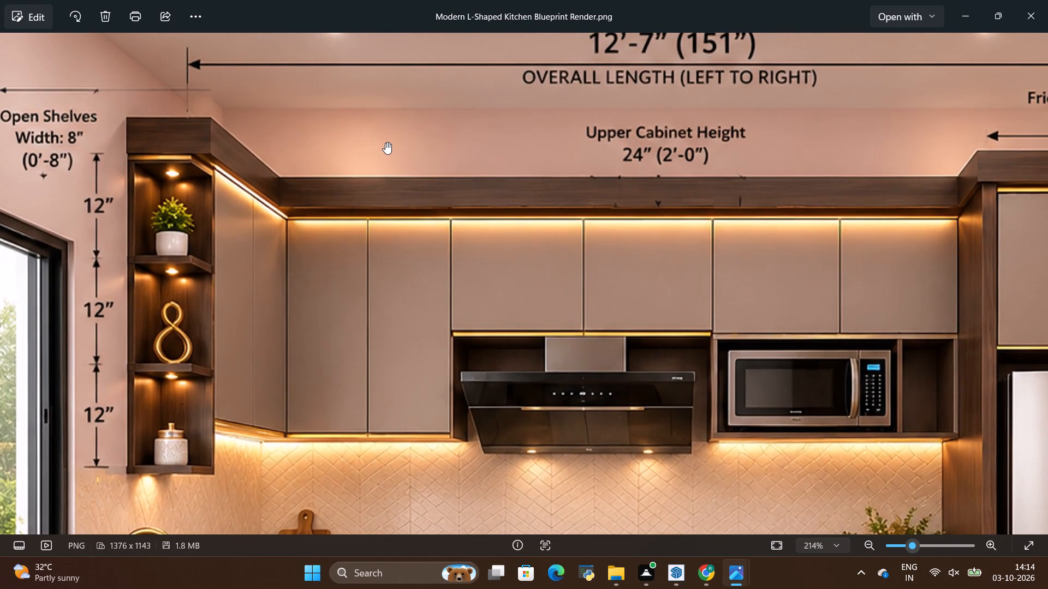
pyautogui.scroll(-8, 385, 142)
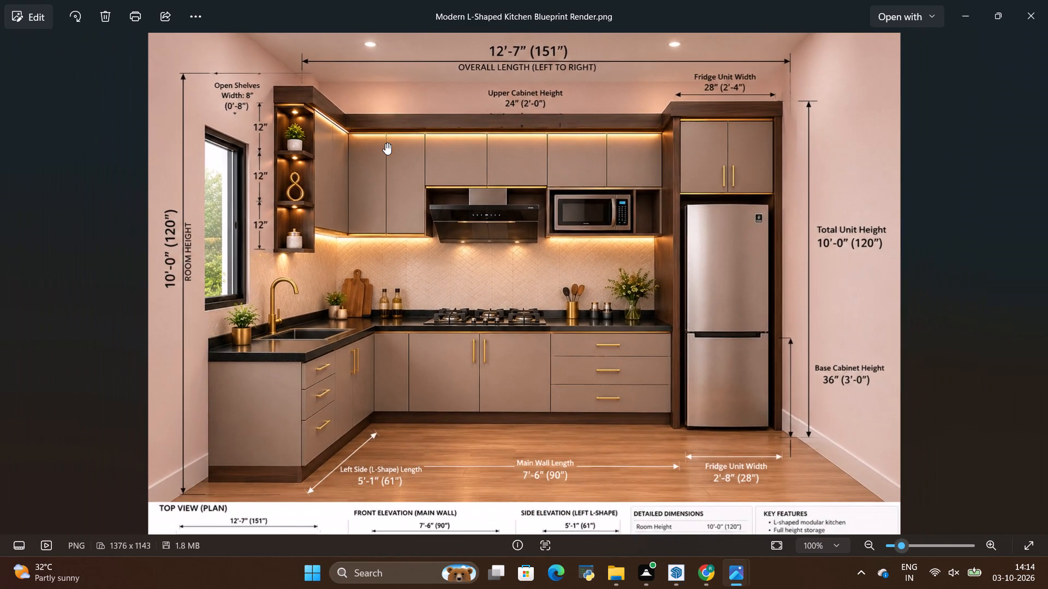
pyautogui.hotkey('alt', 'Tab')
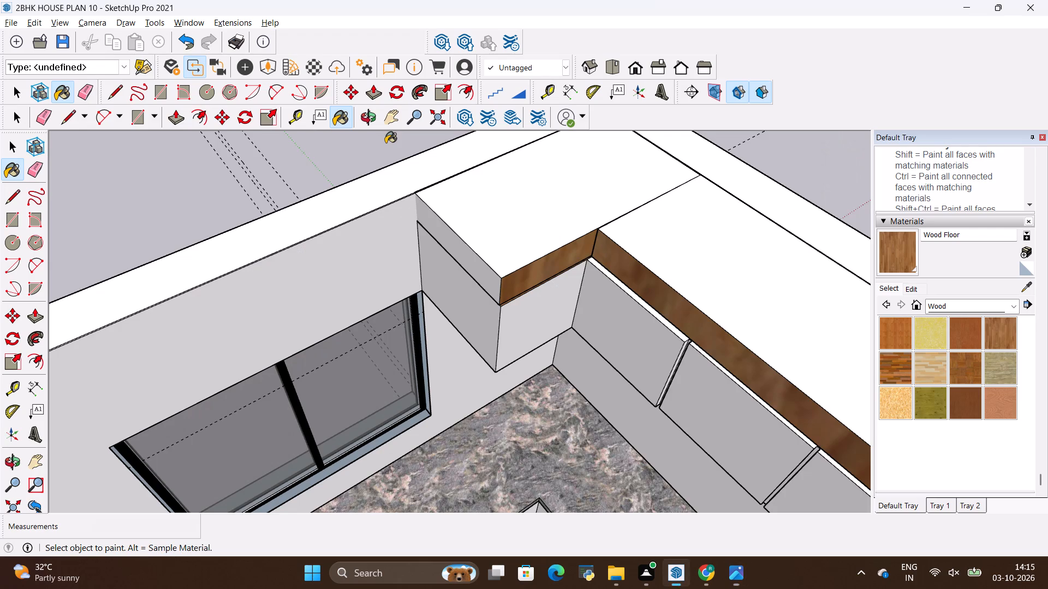
pyautogui.scroll(-12, 437, 266)
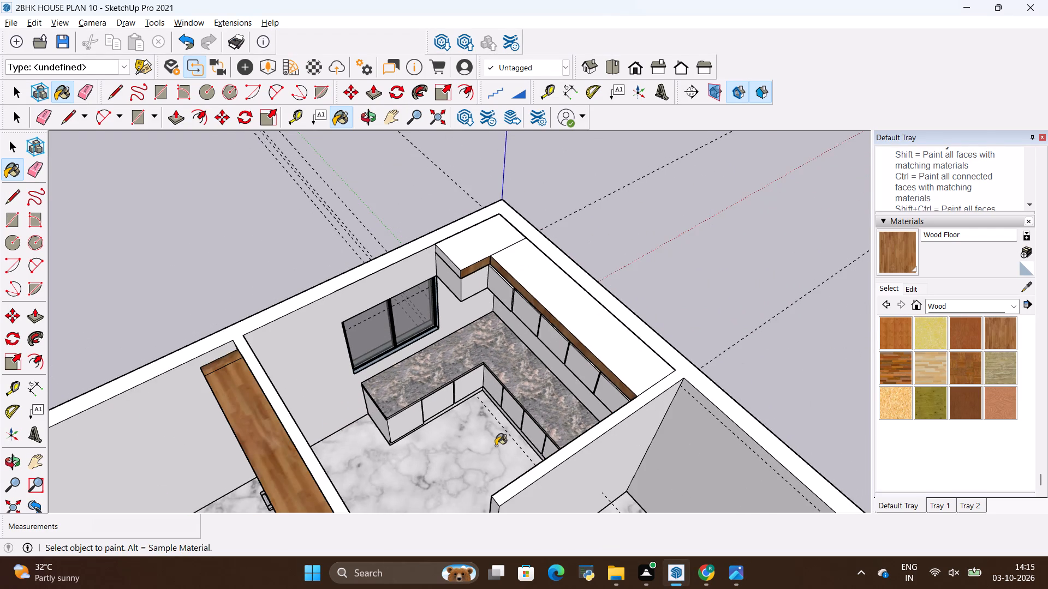
pyautogui.moveTo(496, 446); pyautogui.dragTo(483, 390, button='middle')
pyautogui.scroll(7, 421, 444)
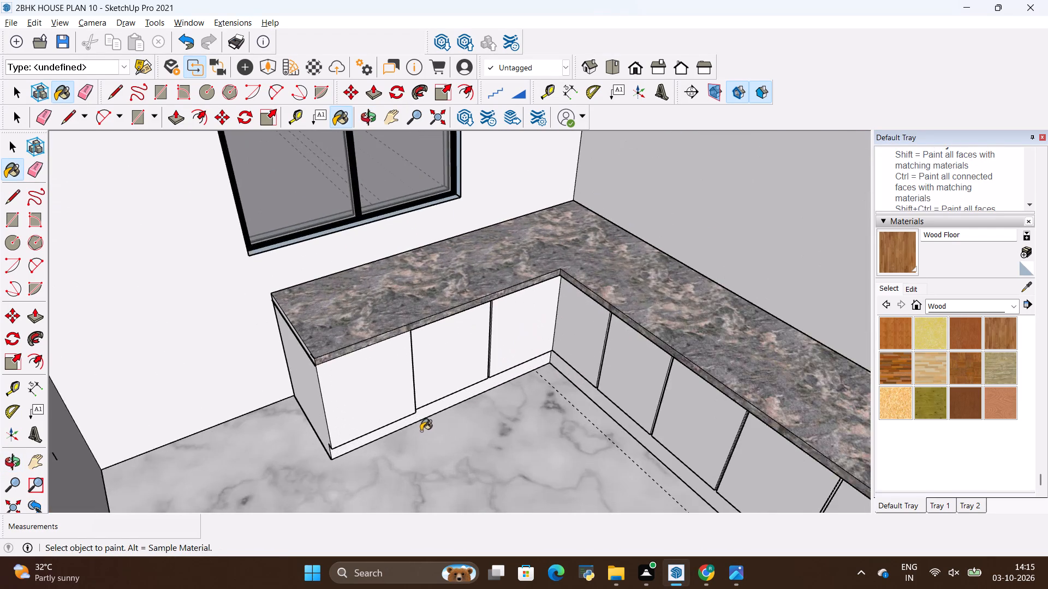
pyautogui.scroll(5, 421, 431)
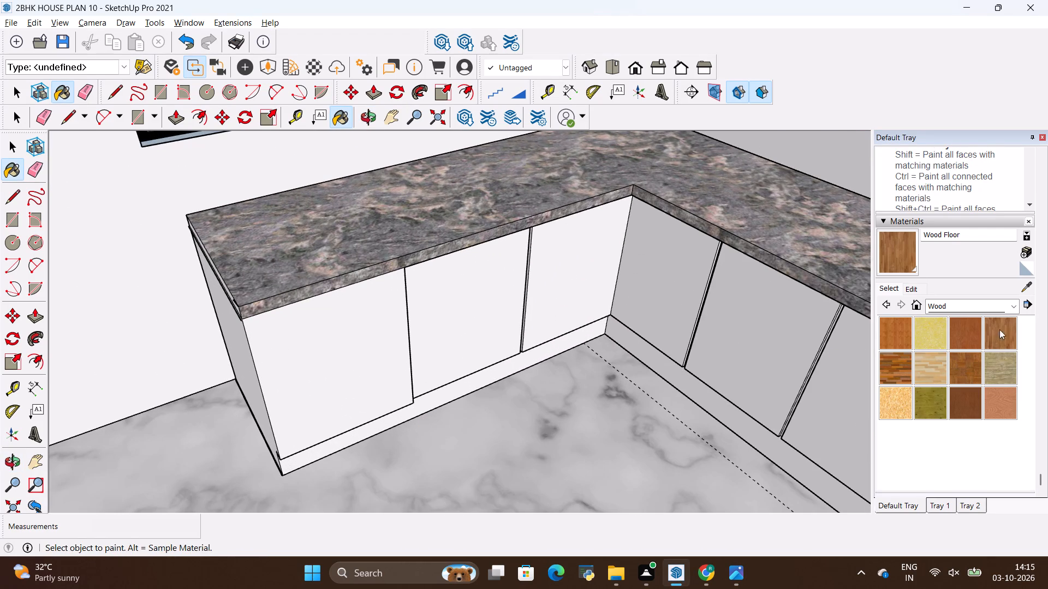
pyautogui.click(973, 304)
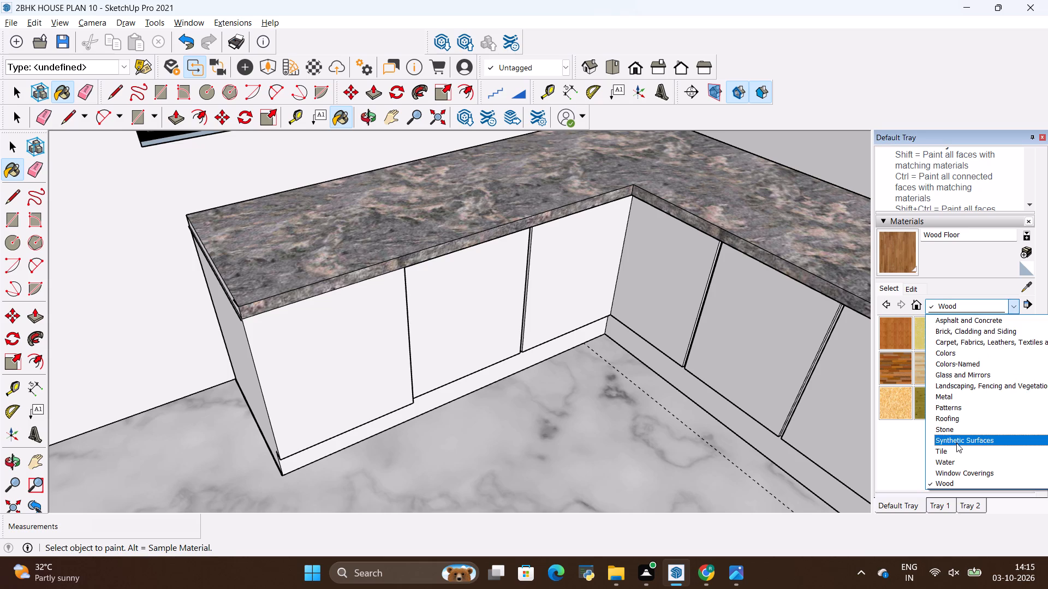
pyautogui.click(948, 432)
pyautogui.click(897, 338)
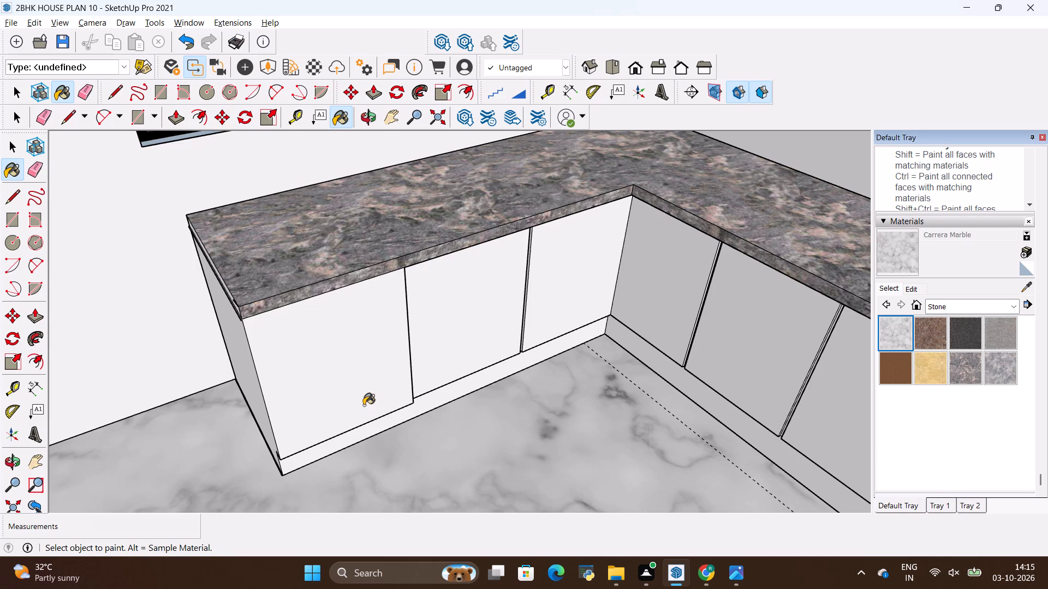
pyautogui.scroll(4, 355, 408)
pyautogui.click(452, 406)
pyautogui.click(722, 316)
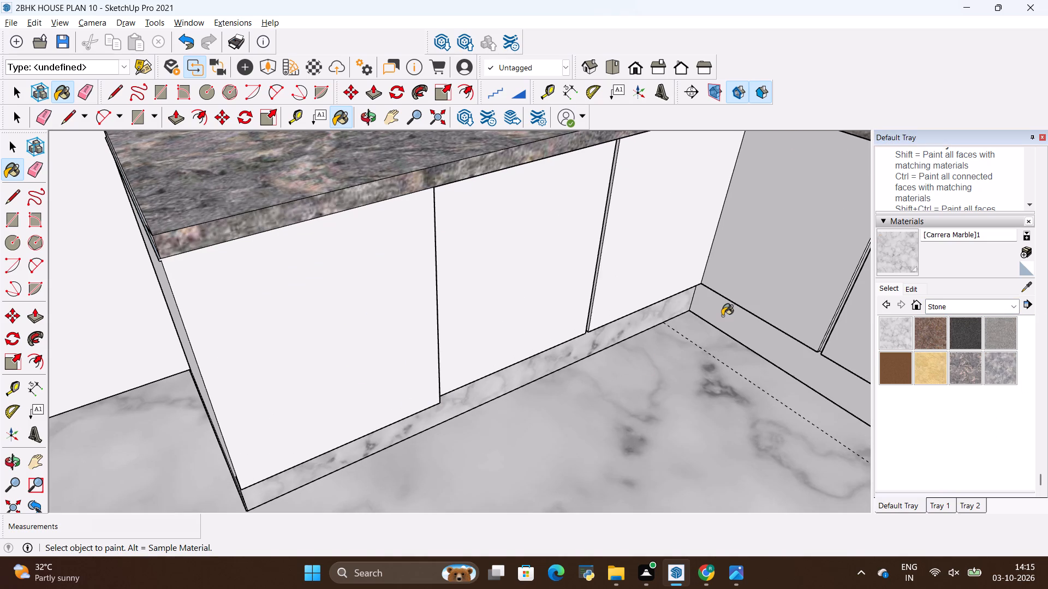
# Examine the kitchen's painted toe kicks, countertop and upper bands from several angles and compare them with the blueprint render.
pyautogui.scroll(-8, 694, 428)
pyautogui.scroll(-5, 588, 452)
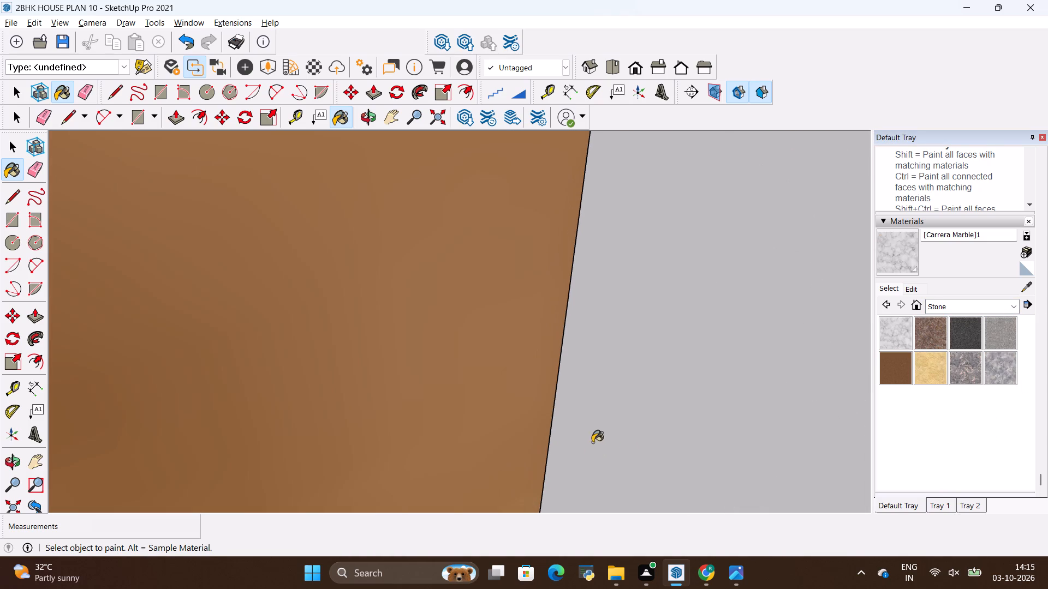
pyautogui.moveTo(616, 387); pyautogui.dragTo(527, 500, button='middle')
pyautogui.scroll(-10, 525, 470)
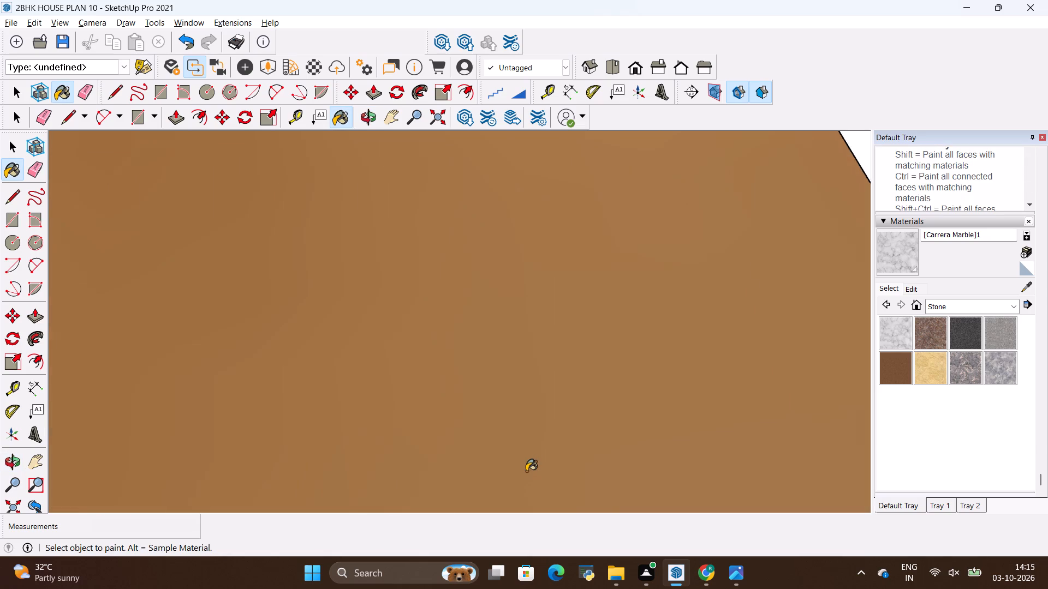
pyautogui.scroll(-20, 526, 471)
pyautogui.scroll(-18, 526, 471)
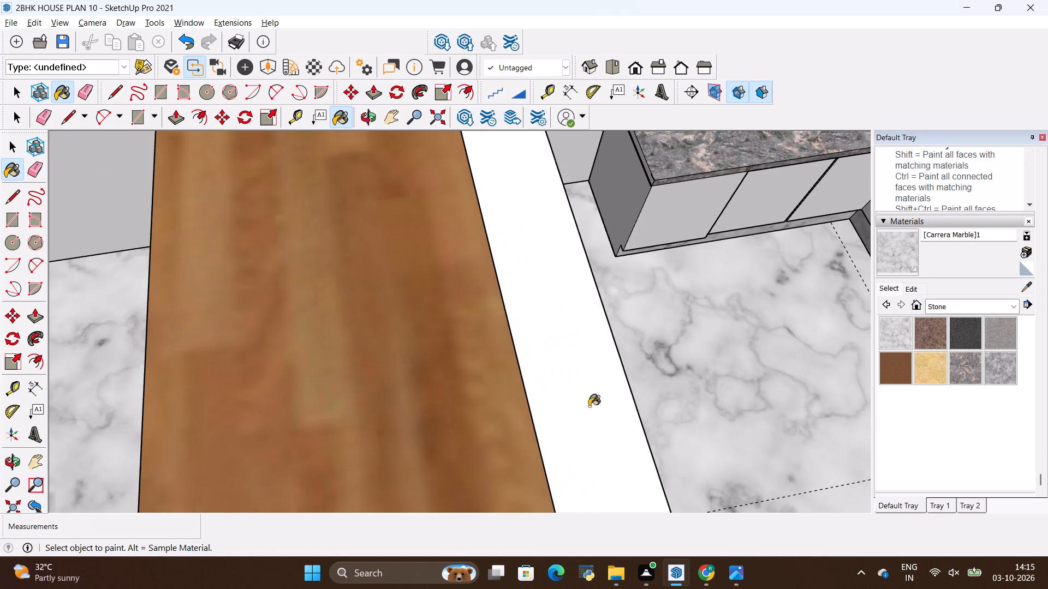
pyautogui.scroll(15, 650, 246)
pyautogui.moveTo(558, 261); pyautogui.dragTo(654, 291, button='middle')
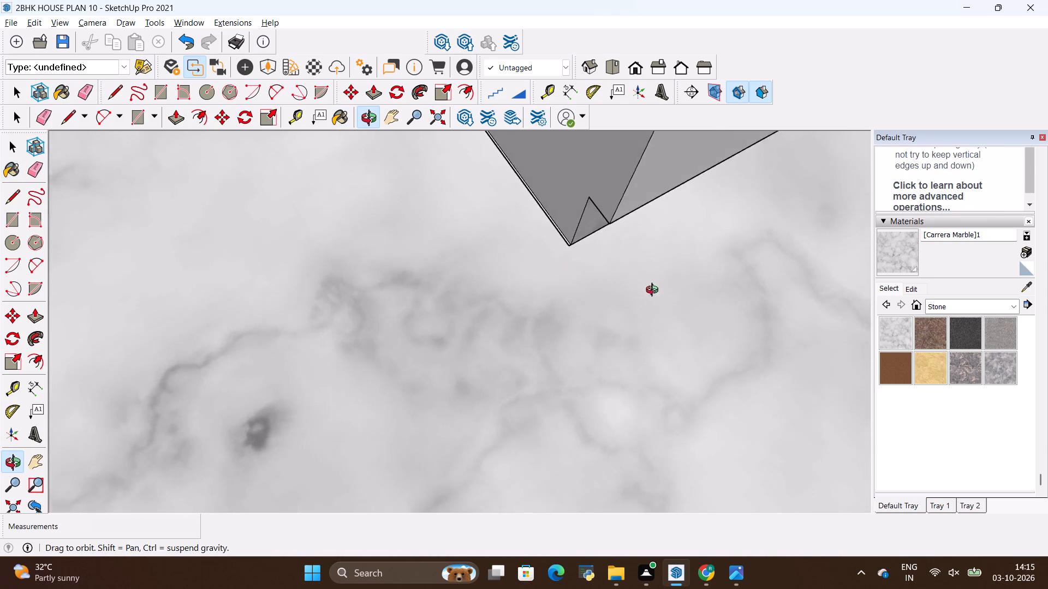
pyautogui.moveTo(654, 291); pyautogui.dragTo(489, 268, button='middle')
pyautogui.scroll(-13, 486, 306)
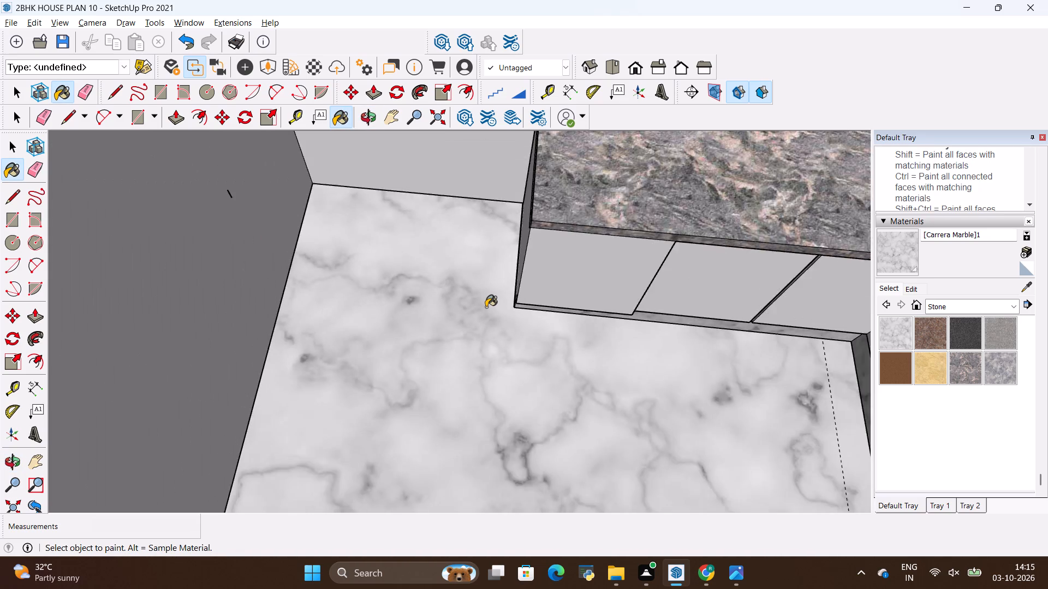
pyautogui.scroll(-11, 486, 307)
pyautogui.moveTo(595, 371); pyautogui.dragTo(670, 314, button='middle')
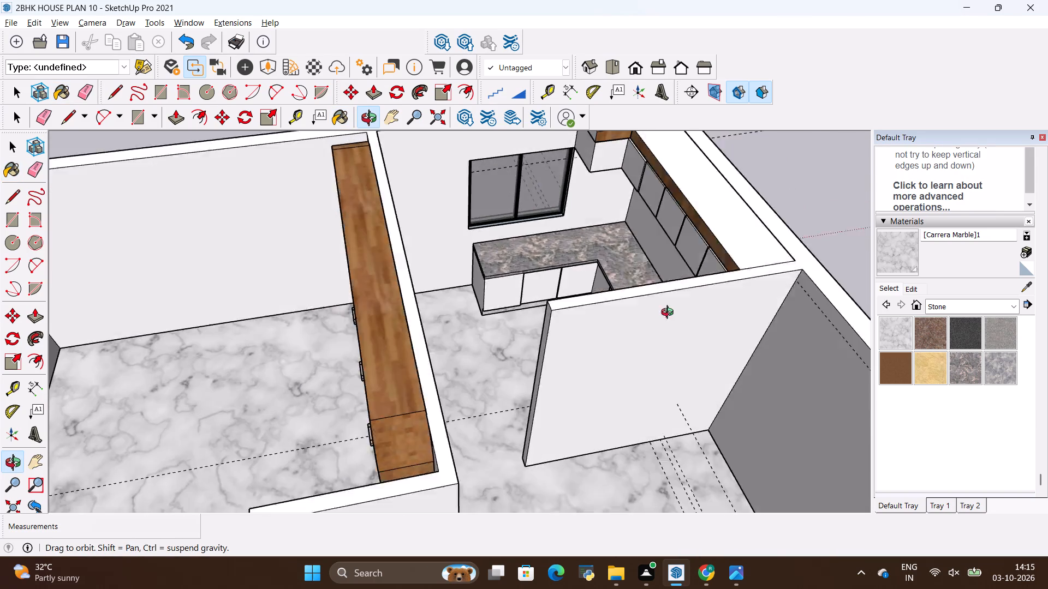
pyautogui.moveTo(670, 314); pyautogui.dragTo(639, 340, button='middle')
pyautogui.moveTo(247, 350); pyautogui.dragTo(532, 369, button='middle')
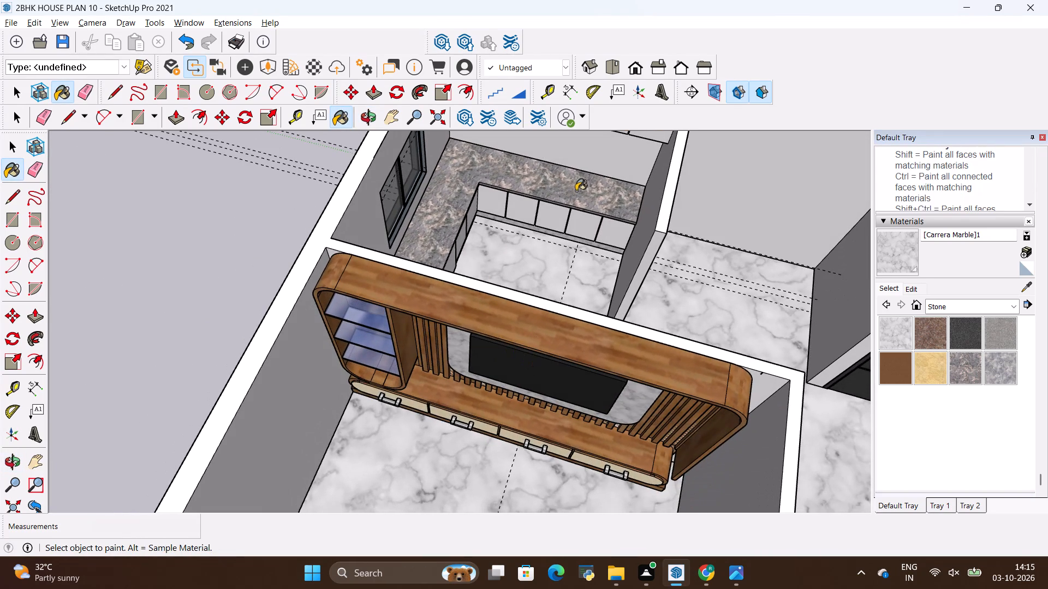
pyautogui.scroll(12, 577, 189)
pyautogui.moveTo(587, 234); pyautogui.dragTo(581, 272, button='middle')
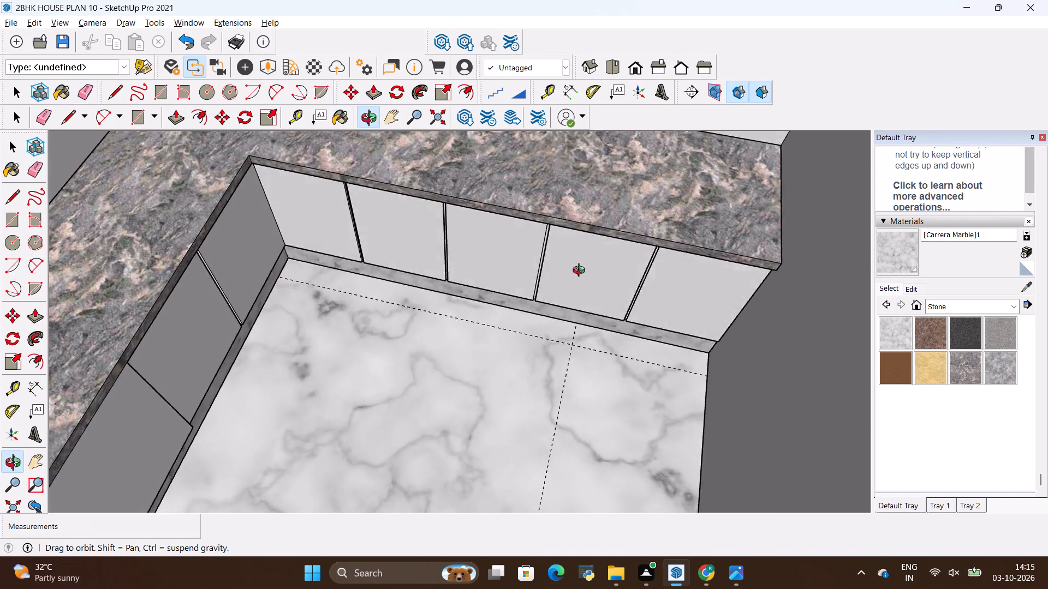
pyautogui.moveTo(581, 272); pyautogui.dragTo(527, 354, button='middle')
pyautogui.scroll(-12, 495, 413)
pyautogui.moveTo(551, 354); pyautogui.dragTo(615, 184, button='middle')
pyautogui.scroll(1, 575, 292)
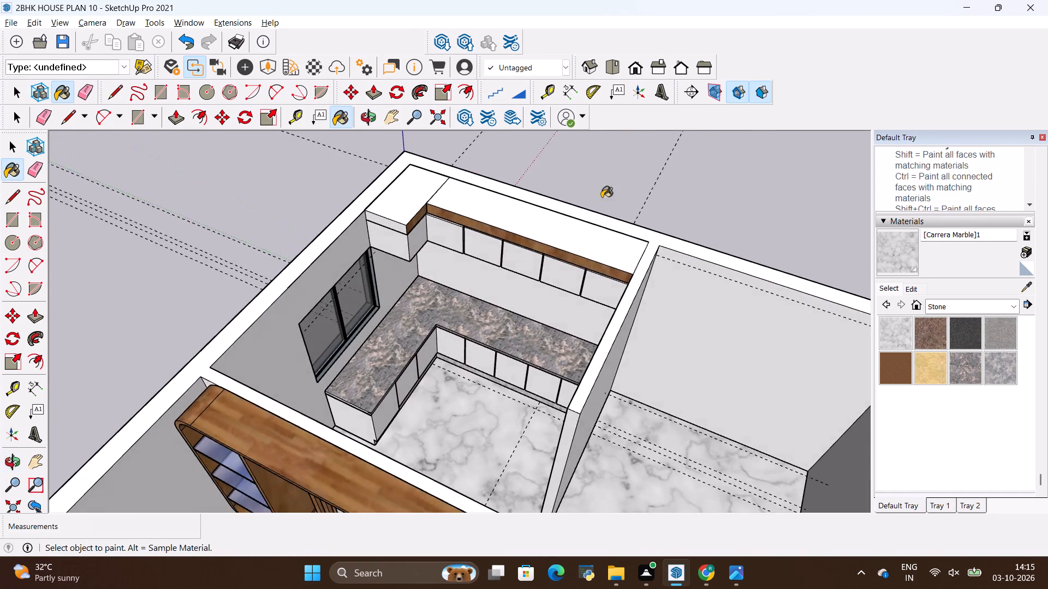
pyautogui.scroll(4, 515, 230)
pyautogui.scroll(-3, 515, 233)
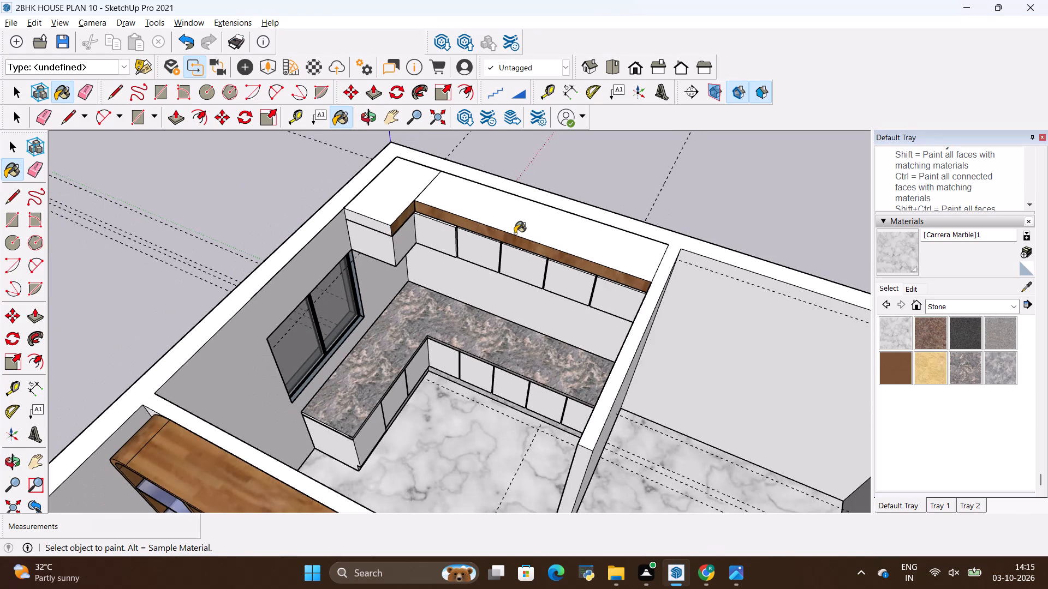
pyautogui.hotkey('alt', 'Tab')
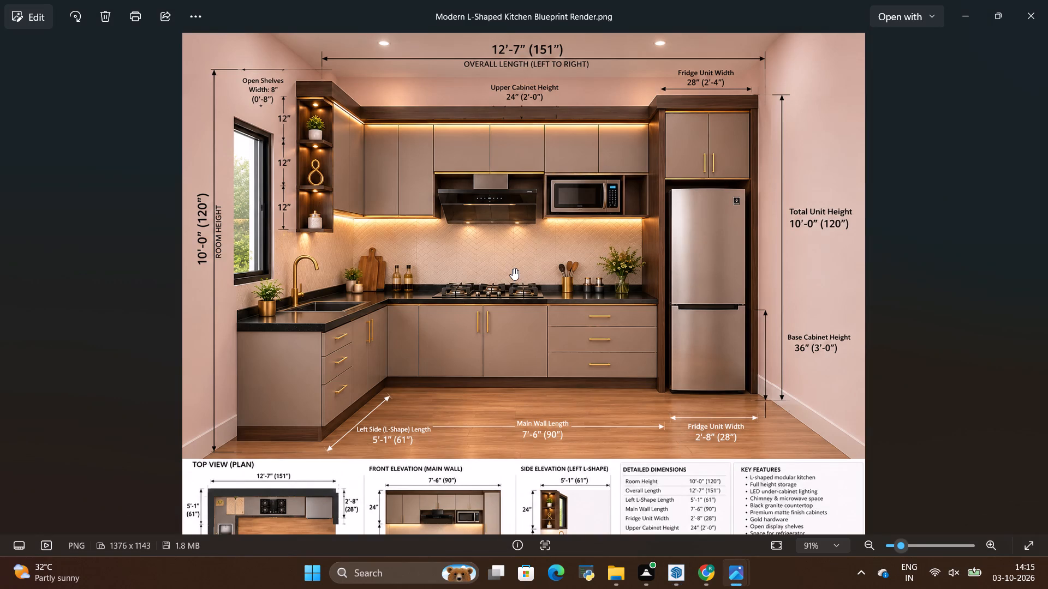
pyautogui.hotkey('alt', 'Tab')
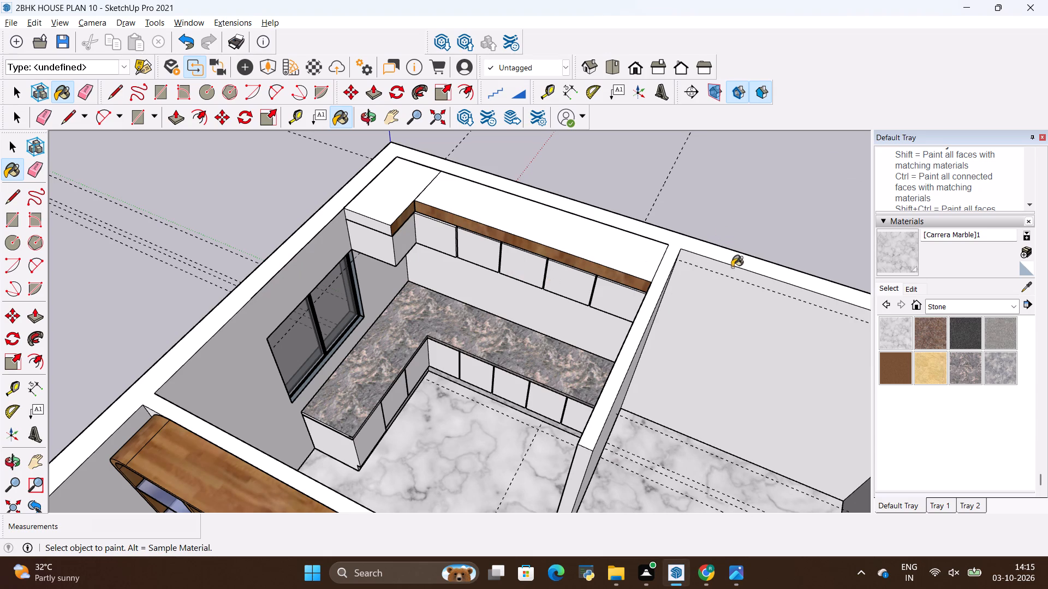
# Paint the end face of the band above the window wall's short upper cabinet with Wood Floor from the Wood collection.
pyautogui.scroll(3, 427, 346)
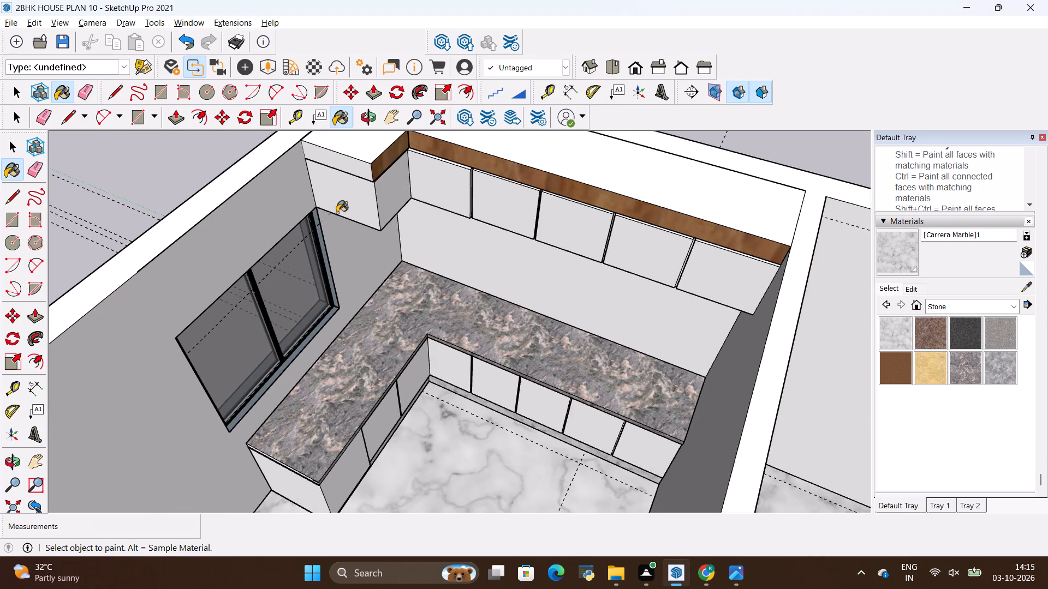
pyautogui.scroll(-2, 337, 211)
pyautogui.scroll(7, 321, 167)
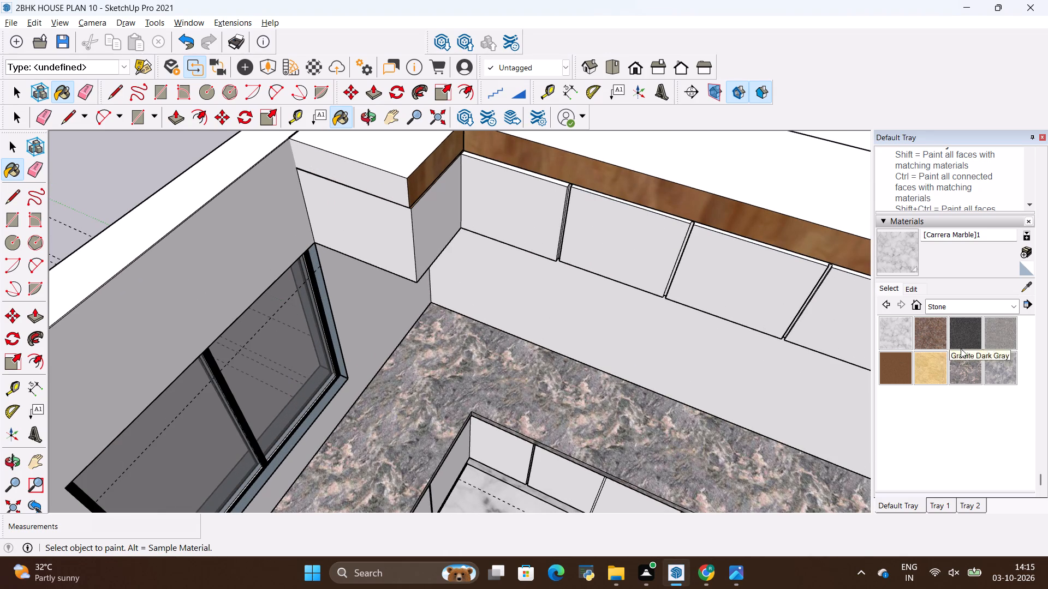
pyautogui.click(982, 301)
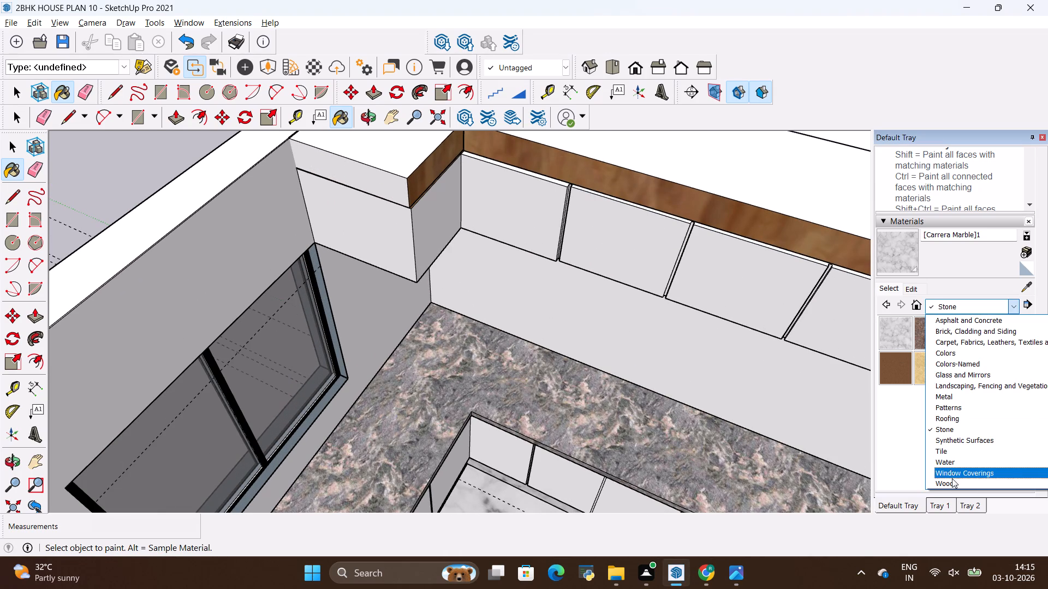
pyautogui.click(957, 485)
pyautogui.click(1009, 342)
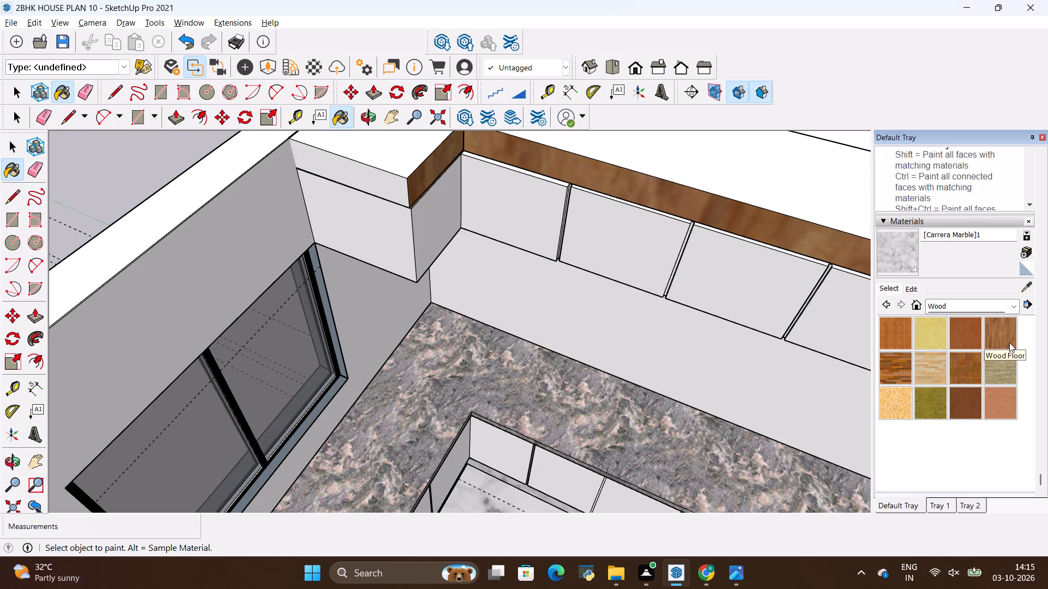
pyautogui.scroll(1, 415, 181)
pyautogui.click(391, 189)
pyautogui.scroll(-6, 485, 366)
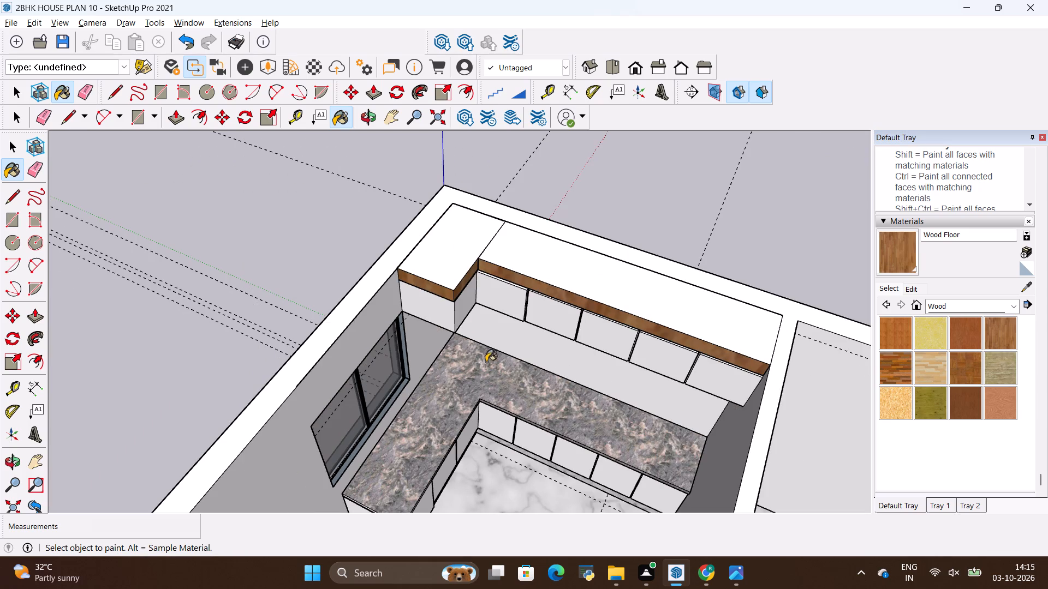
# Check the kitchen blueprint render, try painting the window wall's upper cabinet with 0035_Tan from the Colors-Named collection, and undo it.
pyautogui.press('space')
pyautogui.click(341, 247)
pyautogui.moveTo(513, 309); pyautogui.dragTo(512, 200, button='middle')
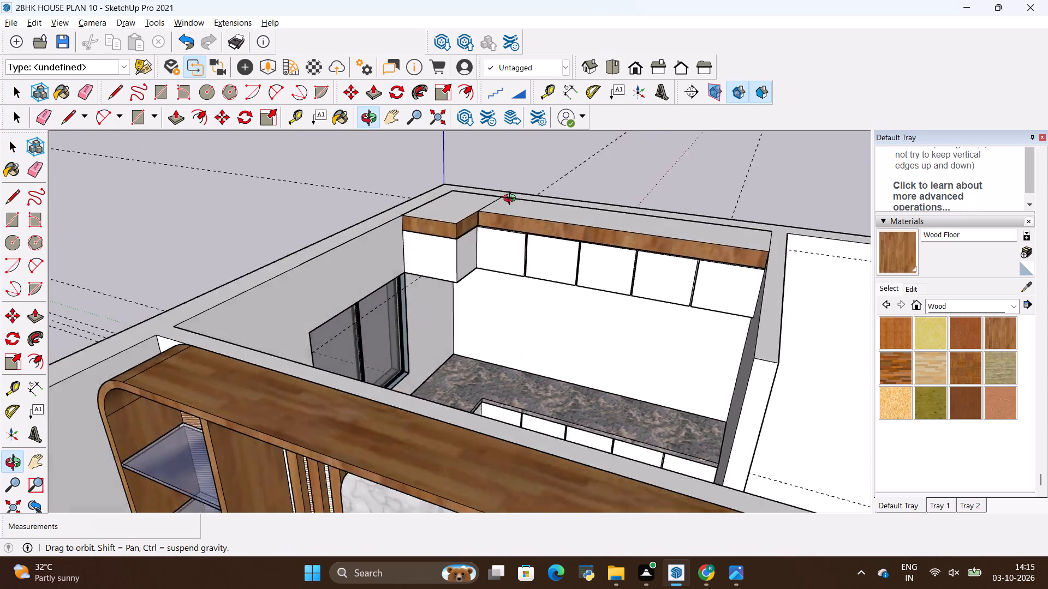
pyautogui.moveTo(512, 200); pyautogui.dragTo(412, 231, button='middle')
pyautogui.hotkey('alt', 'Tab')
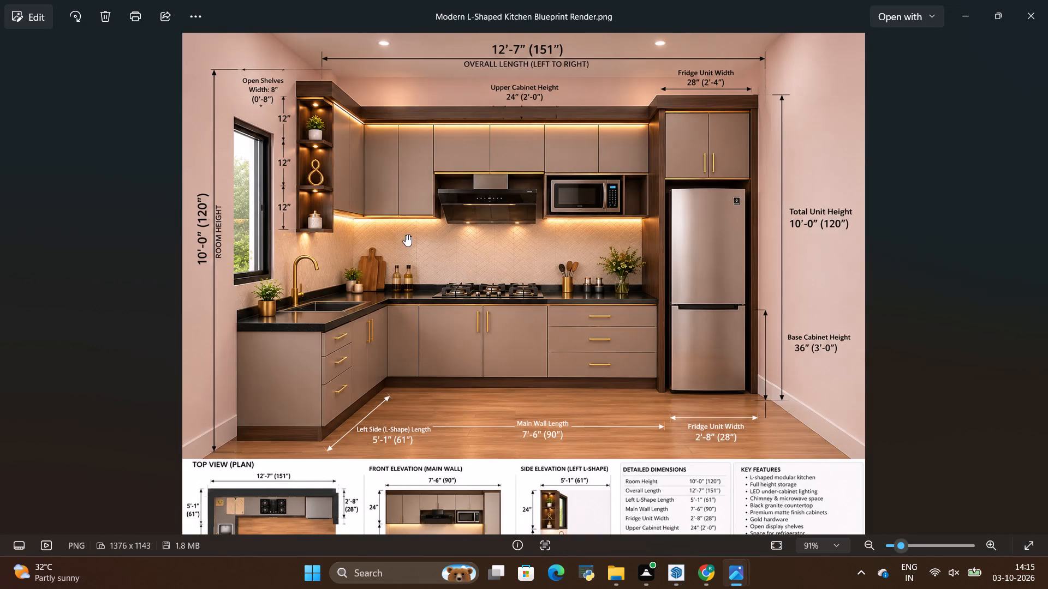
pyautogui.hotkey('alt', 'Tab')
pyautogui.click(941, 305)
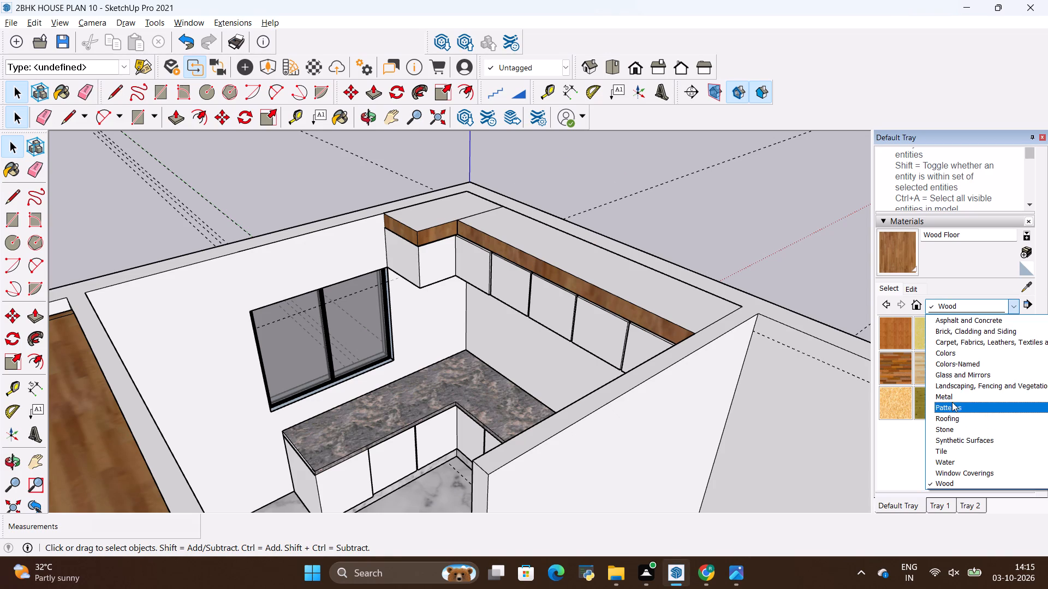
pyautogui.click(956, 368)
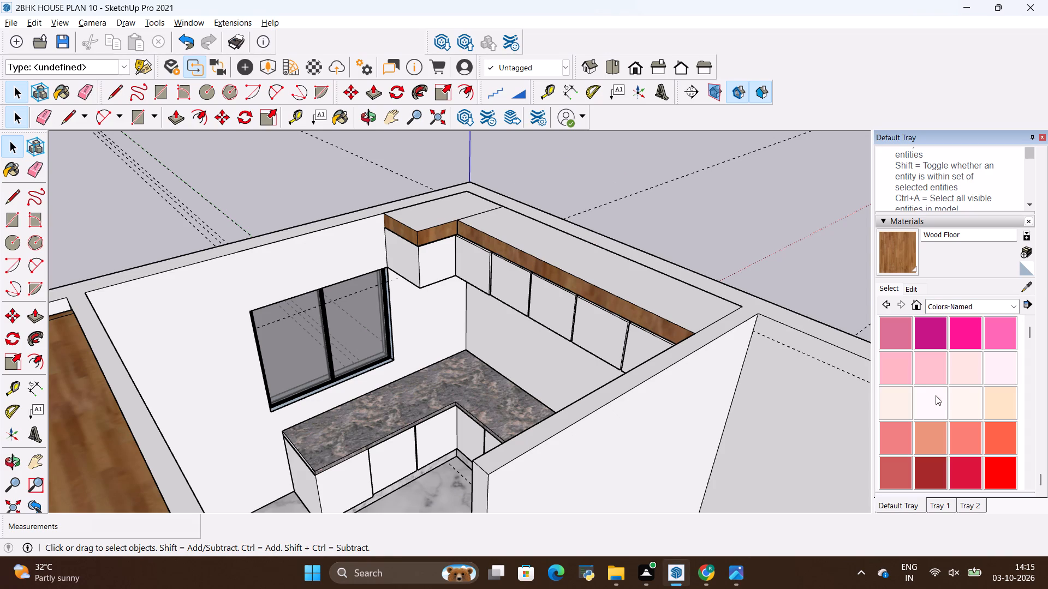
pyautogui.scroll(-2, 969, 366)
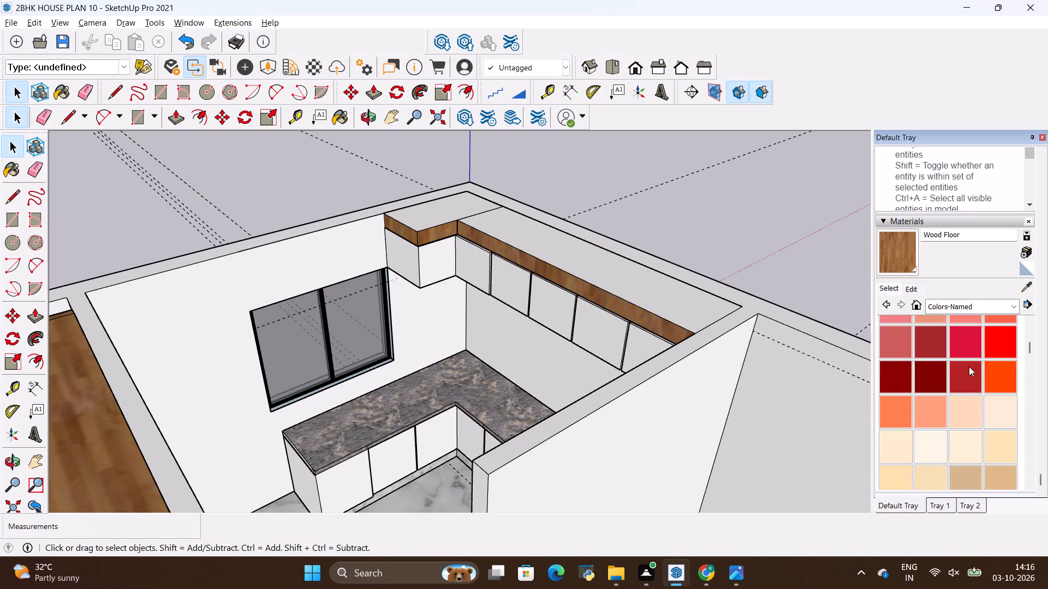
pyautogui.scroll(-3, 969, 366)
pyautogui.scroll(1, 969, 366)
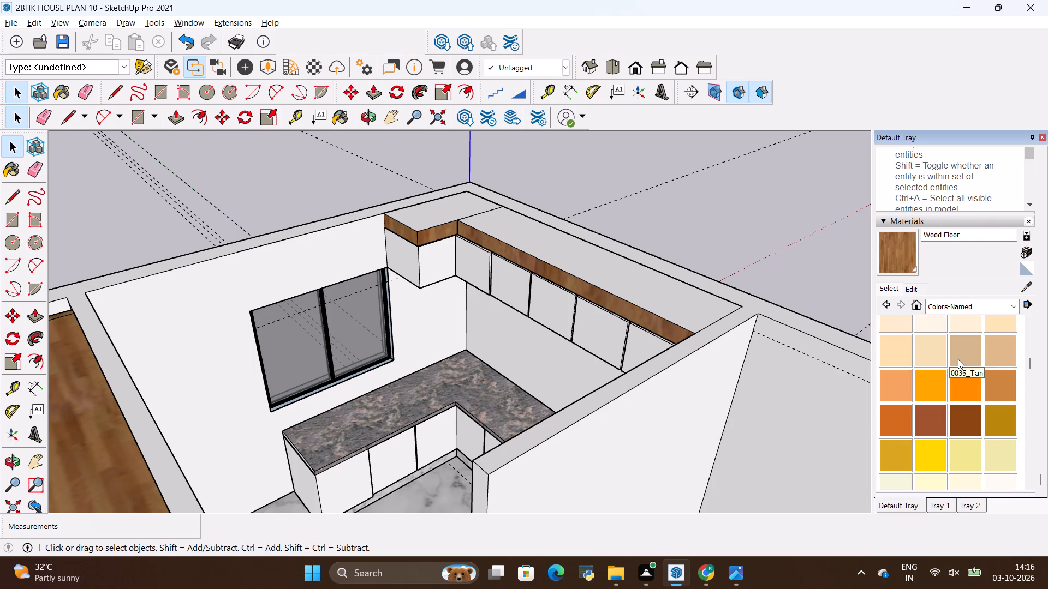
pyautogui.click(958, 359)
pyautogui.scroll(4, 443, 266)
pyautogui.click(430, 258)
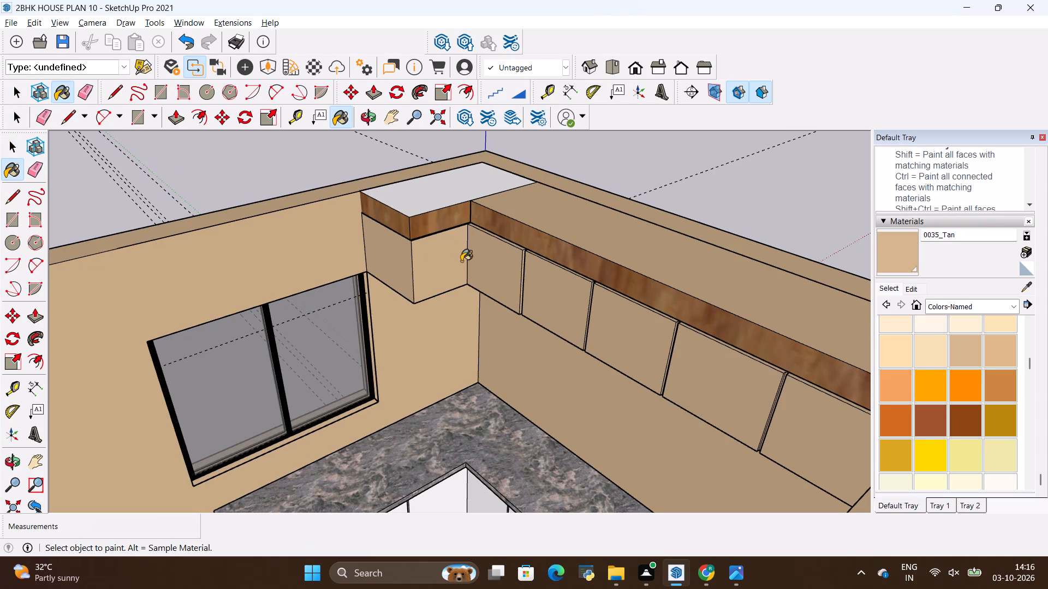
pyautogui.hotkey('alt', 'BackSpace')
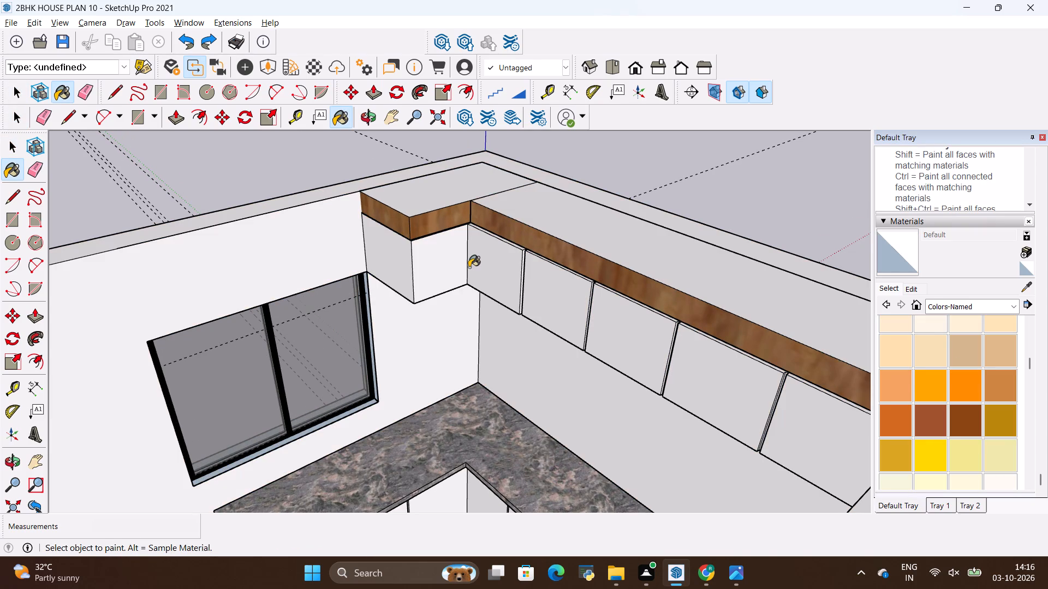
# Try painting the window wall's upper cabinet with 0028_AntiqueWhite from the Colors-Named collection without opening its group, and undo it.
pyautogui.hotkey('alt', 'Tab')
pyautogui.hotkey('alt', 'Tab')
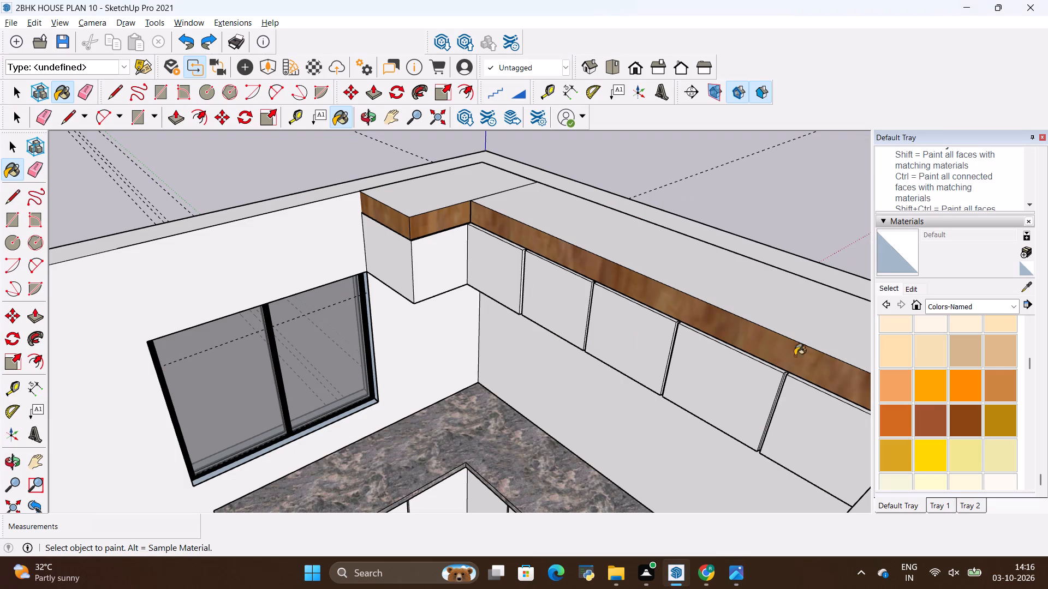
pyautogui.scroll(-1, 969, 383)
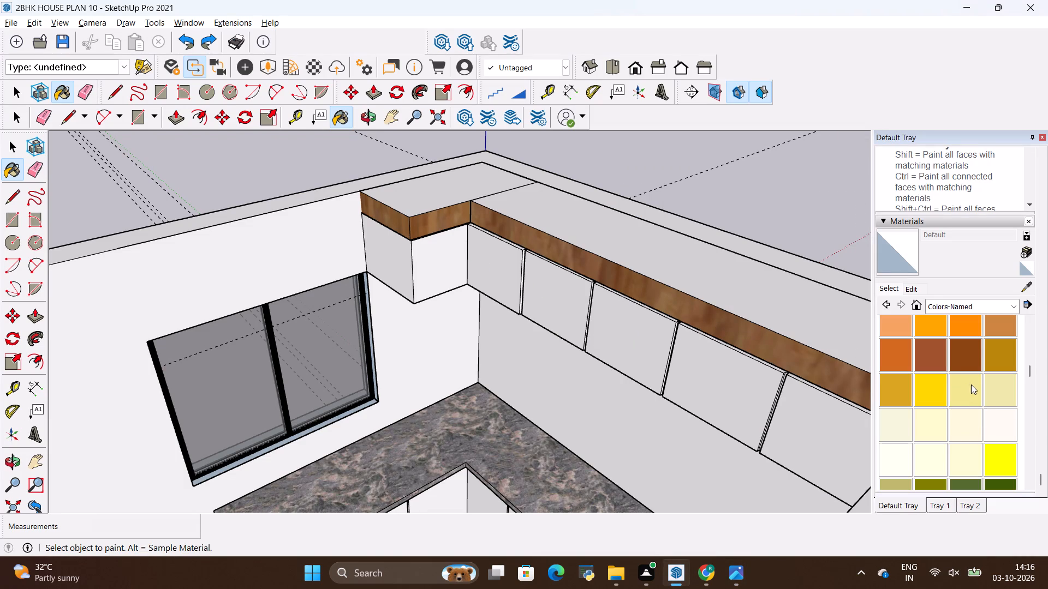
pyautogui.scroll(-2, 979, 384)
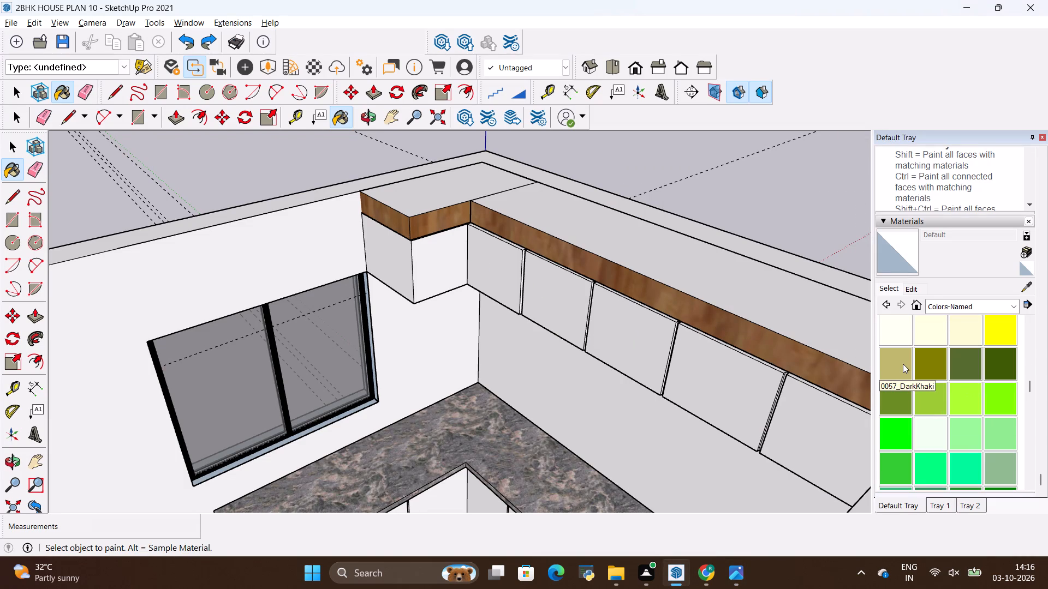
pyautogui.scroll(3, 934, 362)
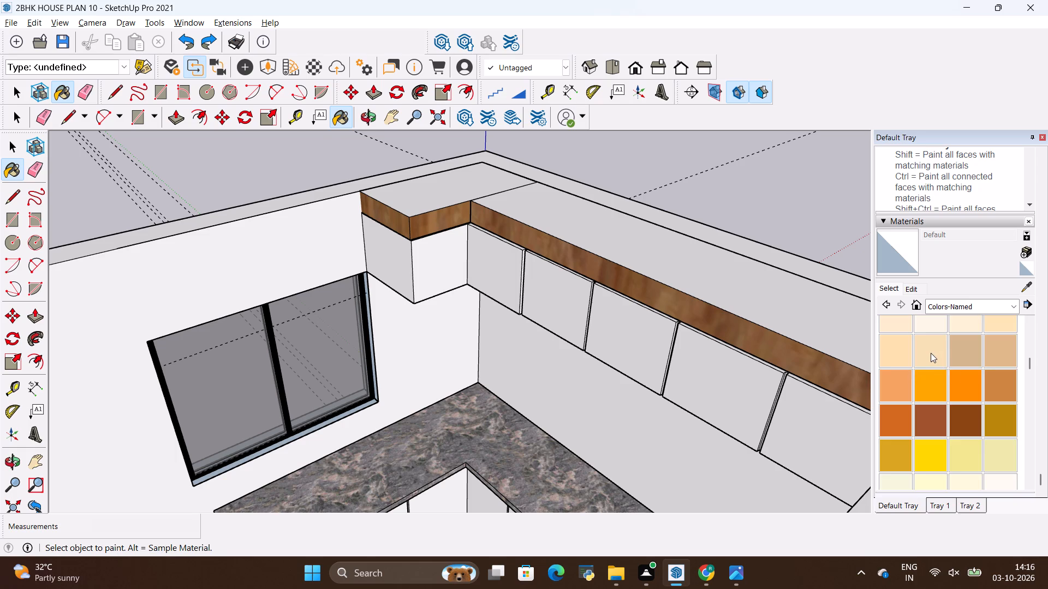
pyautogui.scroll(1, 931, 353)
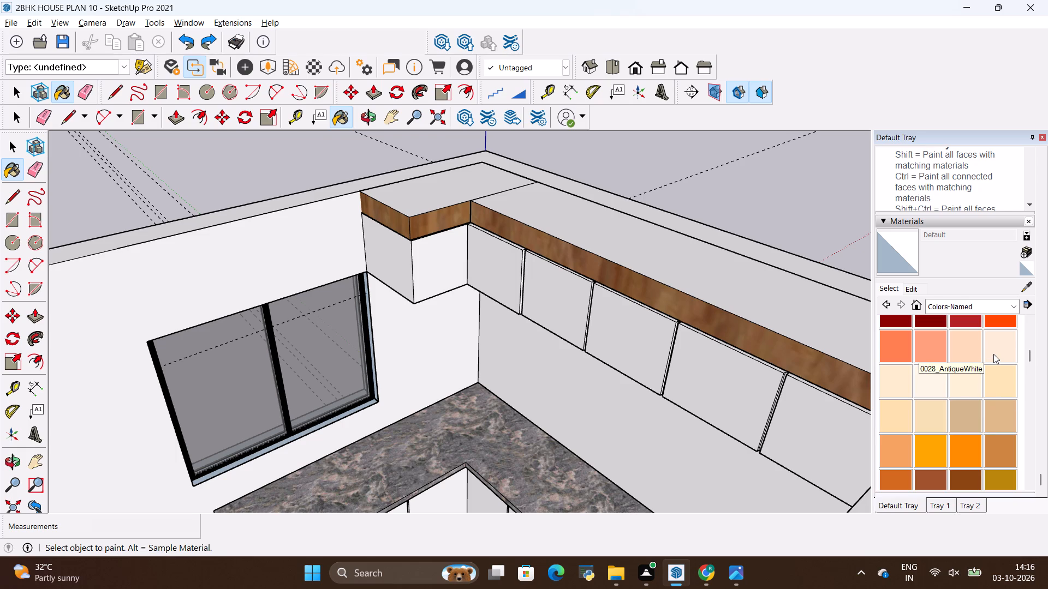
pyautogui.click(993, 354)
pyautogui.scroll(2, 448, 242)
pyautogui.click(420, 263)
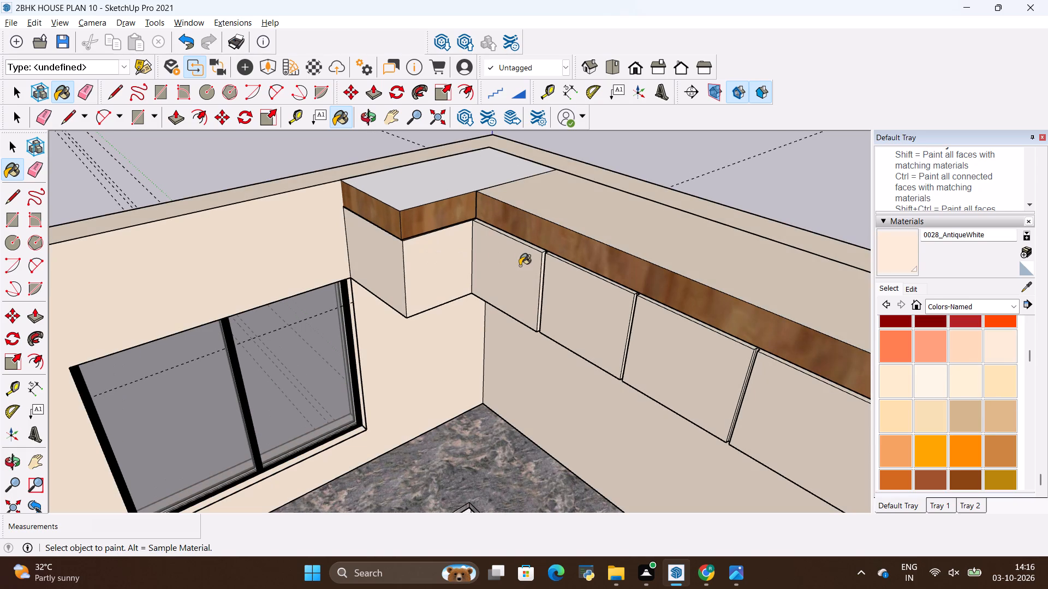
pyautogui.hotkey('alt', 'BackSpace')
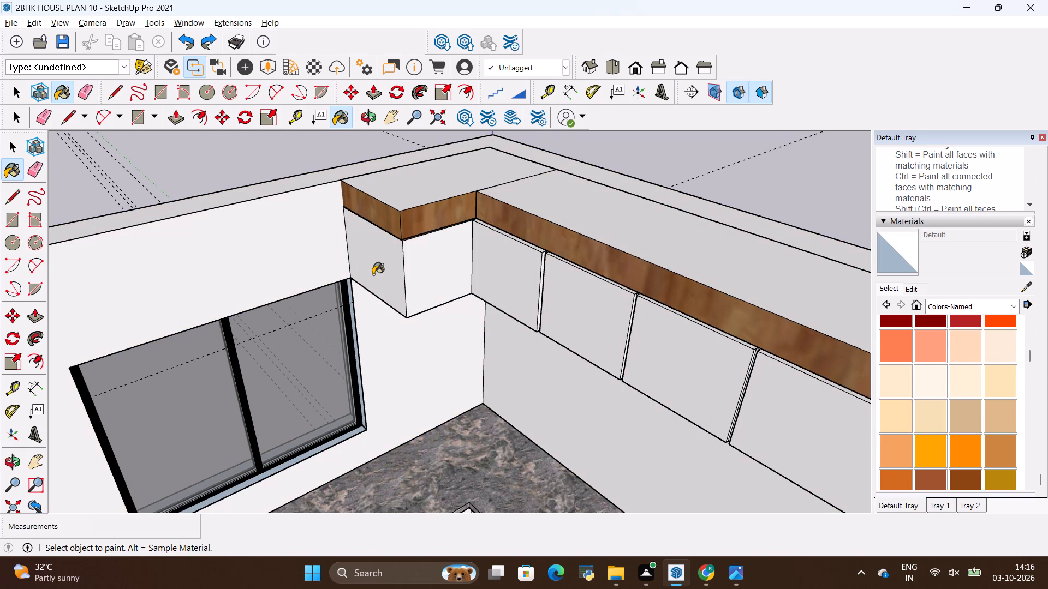
# Open the group containing the upper cabinets and paint all their fronts and the short cabinet's end face with 0028_AntiqueWhite.
pyautogui.press('space')
pyautogui.doubleClick(425, 275)
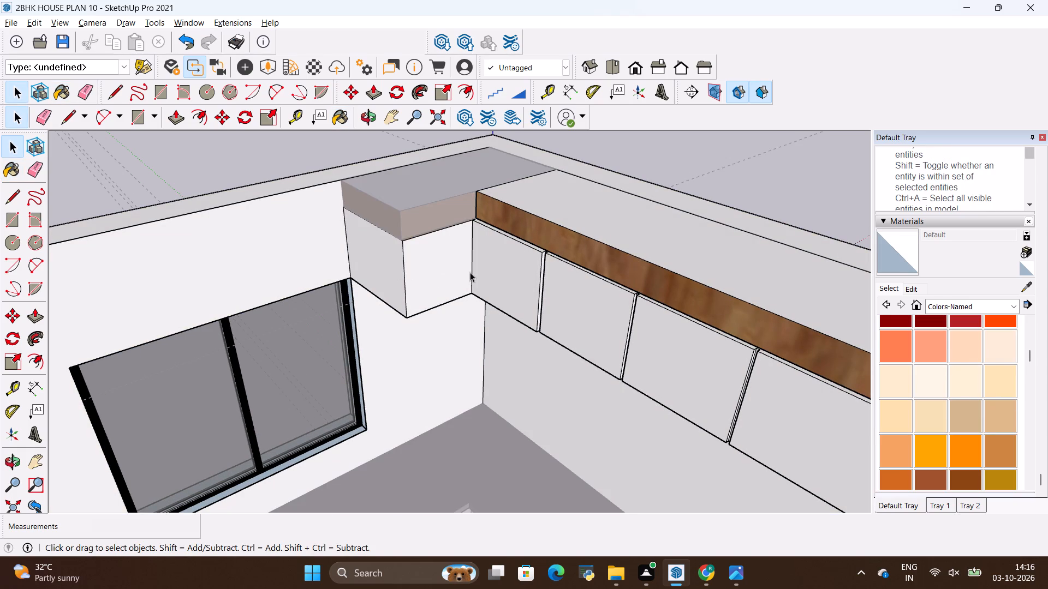
pyautogui.click(1002, 351)
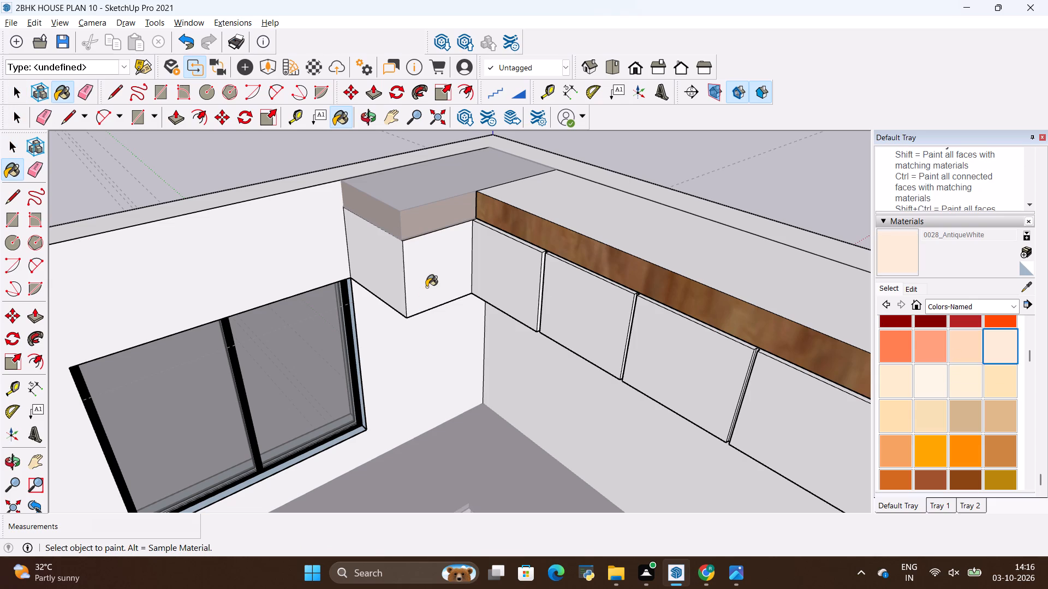
pyautogui.click(426, 287)
pyautogui.click(489, 285)
pyautogui.click(563, 299)
pyautogui.click(640, 352)
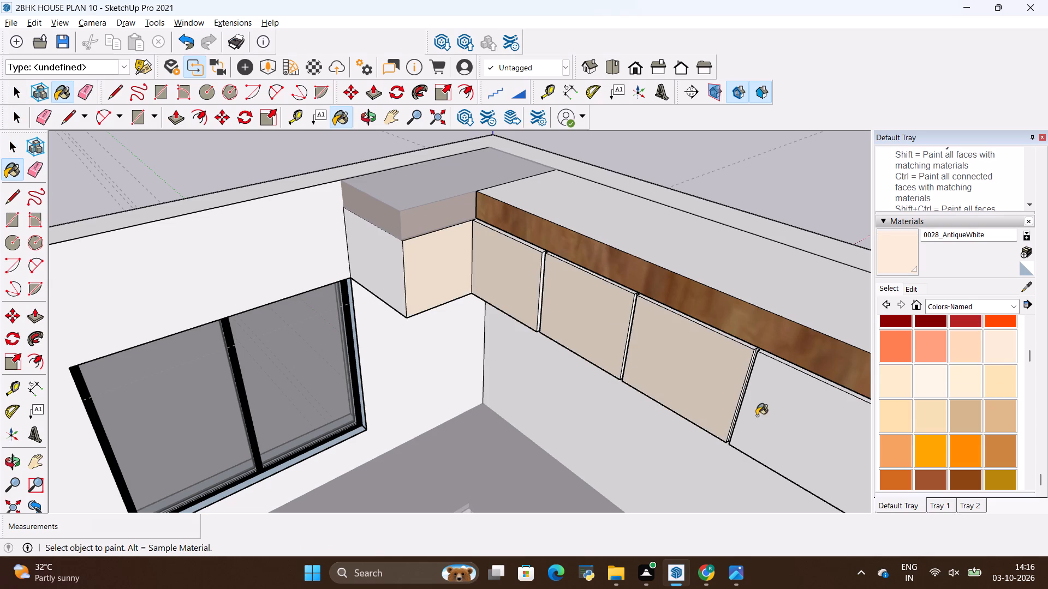
pyautogui.click(778, 417)
pyautogui.scroll(-3, 517, 375)
pyautogui.click(750, 455)
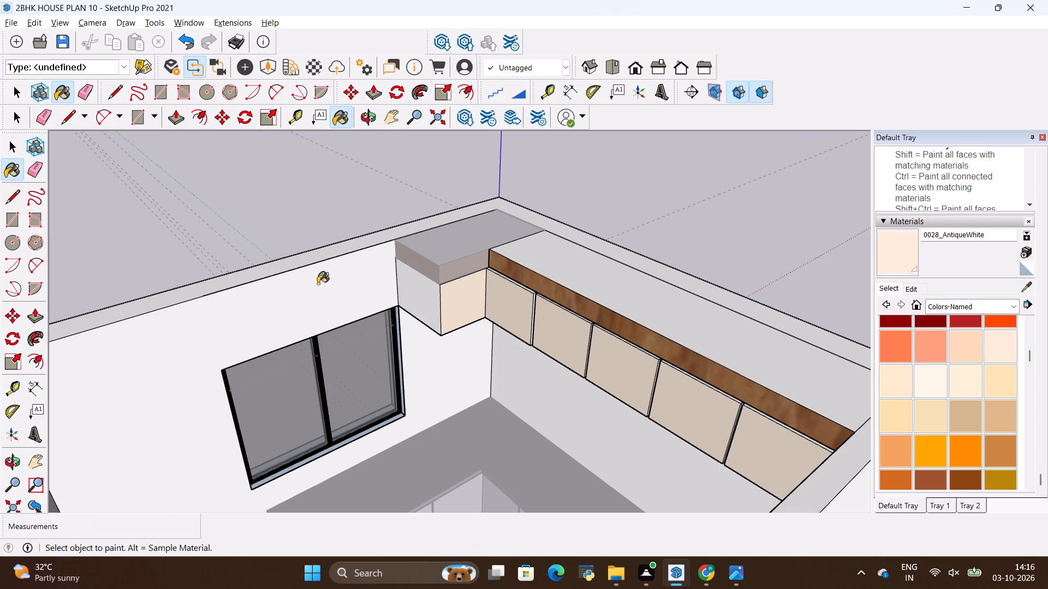
pyautogui.scroll(2, 328, 280)
pyautogui.click(424, 300)
pyautogui.scroll(-9, 416, 289)
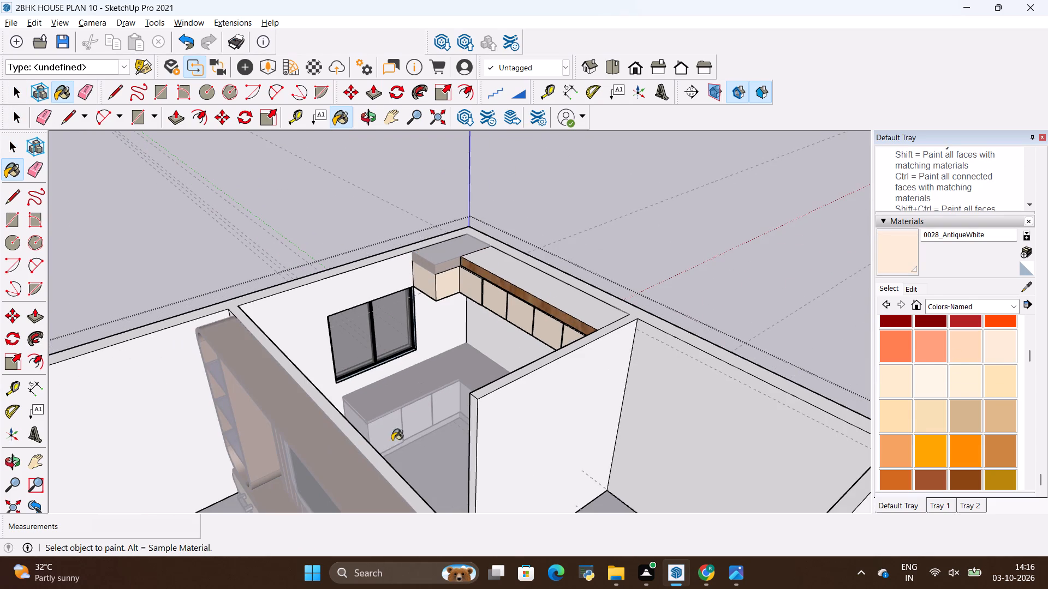
pyautogui.press('space')
pyautogui.click(308, 216)
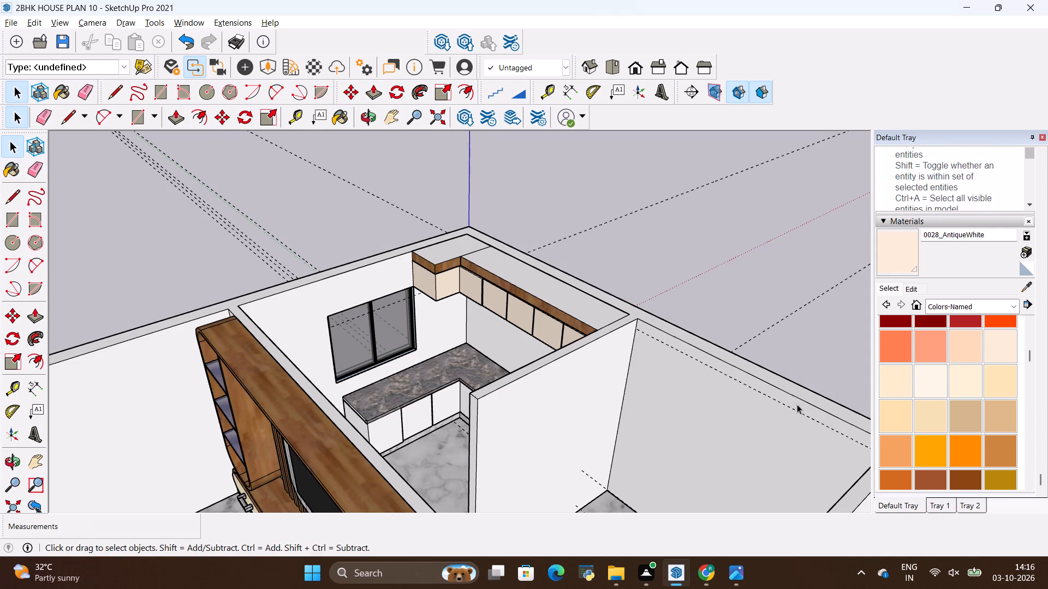
# Paint the end panel and all the fronts of the L-shaped base cabinets with 0028_AntiqueWhite.
pyautogui.click(1003, 354)
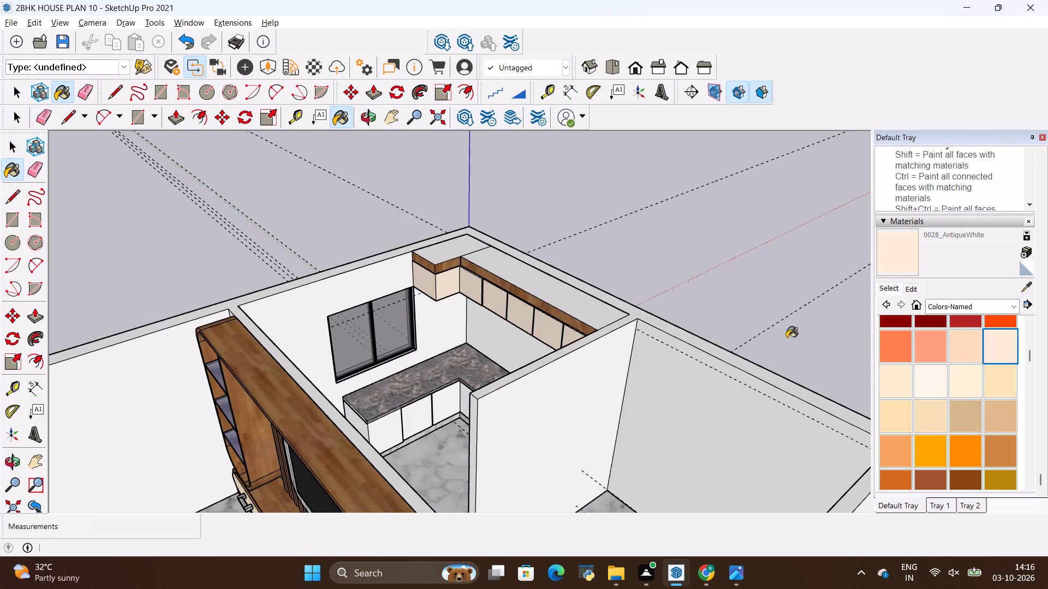
pyautogui.scroll(10, 385, 429)
pyautogui.click(307, 451)
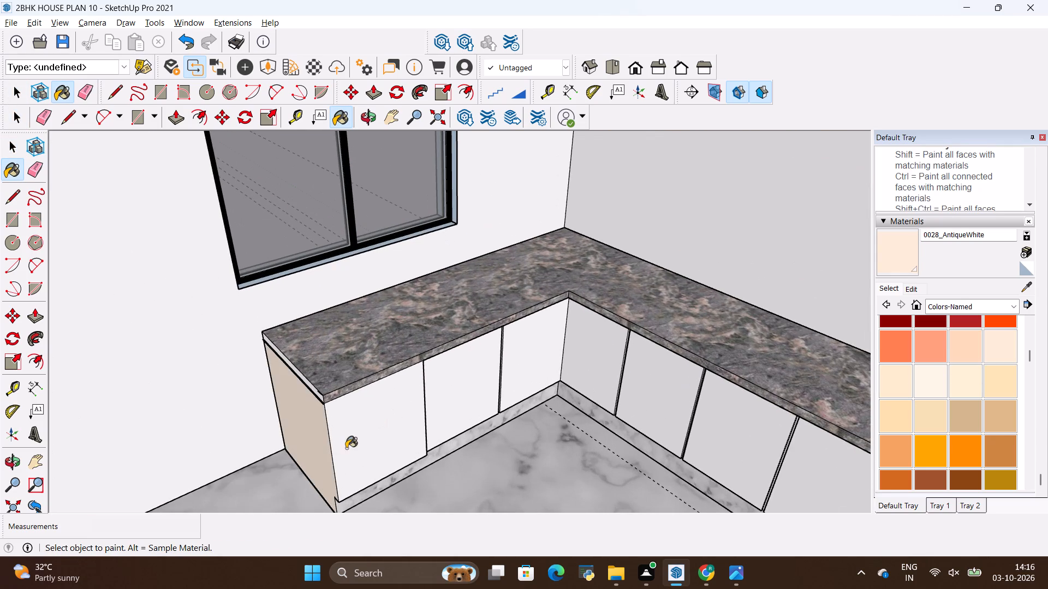
pyautogui.click(346, 448)
pyautogui.click(432, 407)
pyautogui.click(532, 375)
pyautogui.click(602, 364)
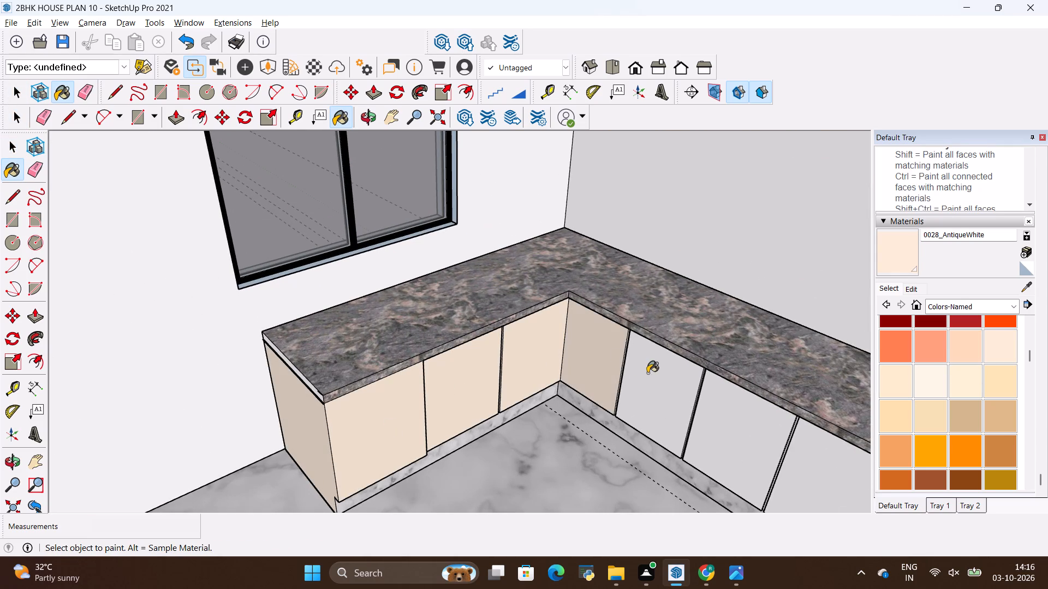
pyautogui.click(648, 373)
pyautogui.click(705, 410)
pyautogui.click(820, 472)
pyautogui.scroll(-4, 384, 404)
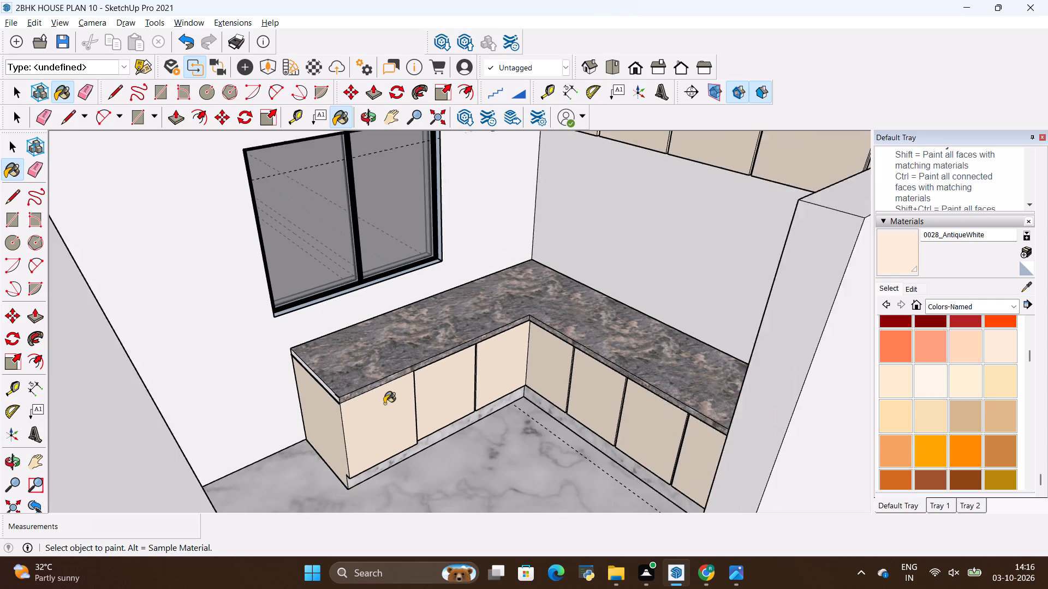
pyautogui.scroll(-1, 384, 403)
pyautogui.moveTo(384, 403); pyautogui.dragTo(533, 466, button='middle')
pyautogui.scroll(3, 668, 406)
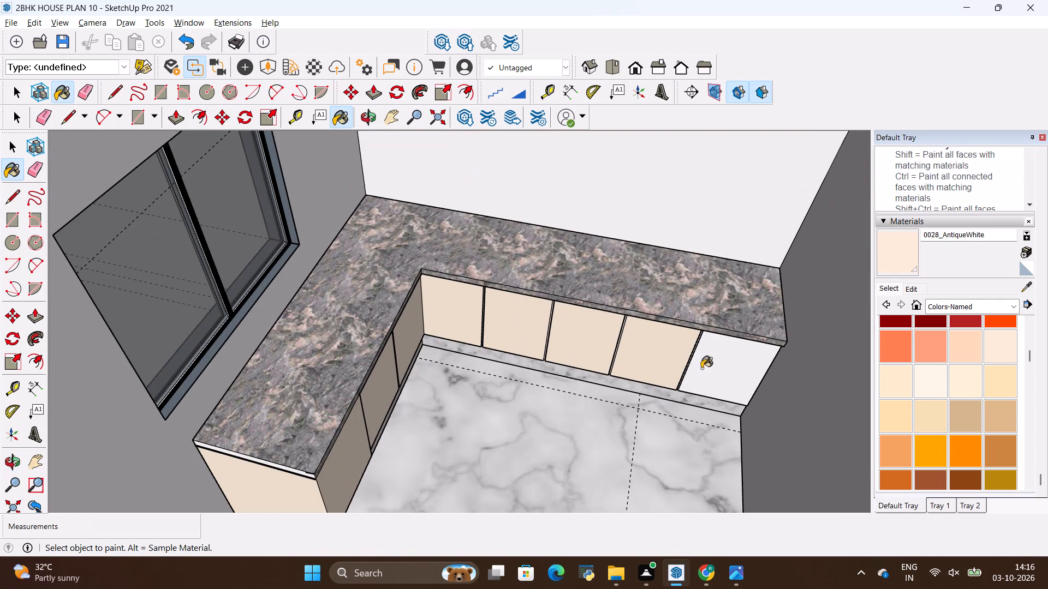
pyautogui.click(701, 368)
# Examine the painted base and upper cabinets from several angles and compare them with the kitchen blueprint render.
pyautogui.scroll(1, 543, 393)
pyautogui.moveTo(532, 391); pyautogui.dragTo(388, 401, button='middle')
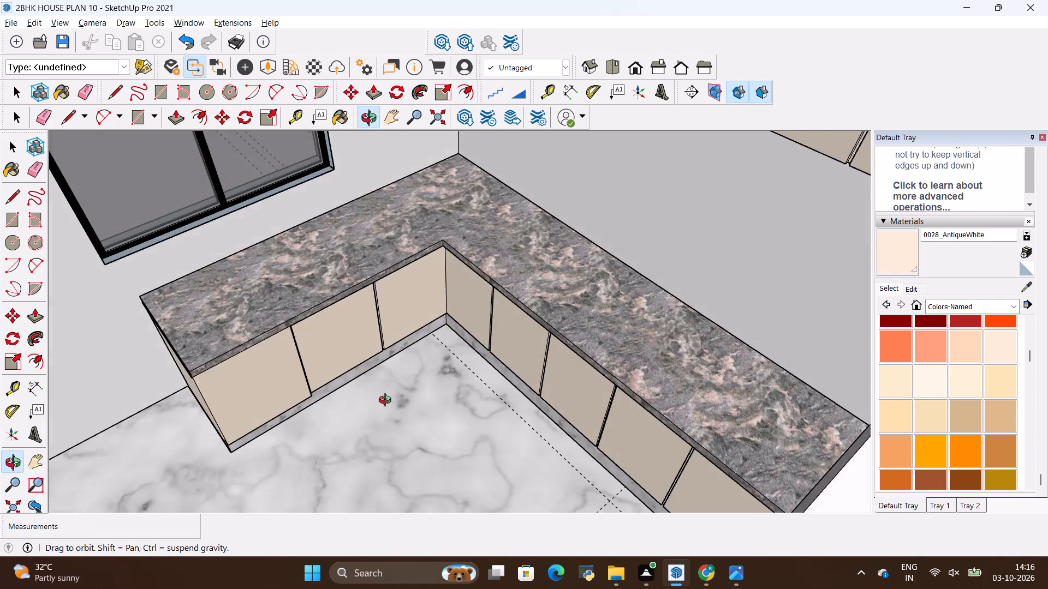
pyautogui.moveTo(388, 401); pyautogui.dragTo(388, 408, button='middle')
pyautogui.scroll(-9, 456, 468)
pyautogui.moveTo(468, 453); pyautogui.dragTo(439, 378, button='middle')
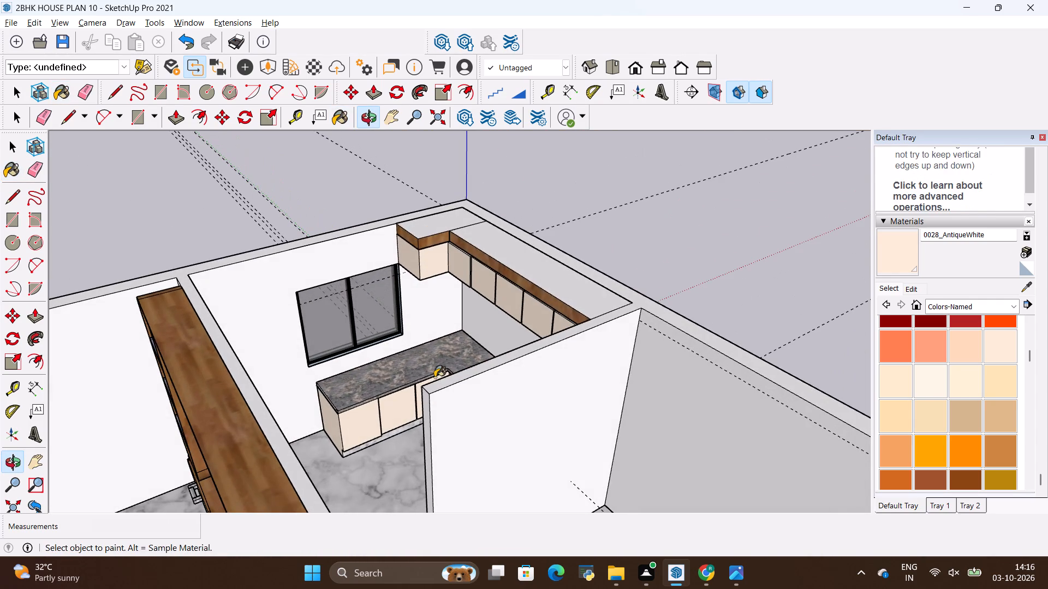
pyautogui.hotkey('alt', 'Tab')
pyautogui.hotkey('alt', 'Tab')
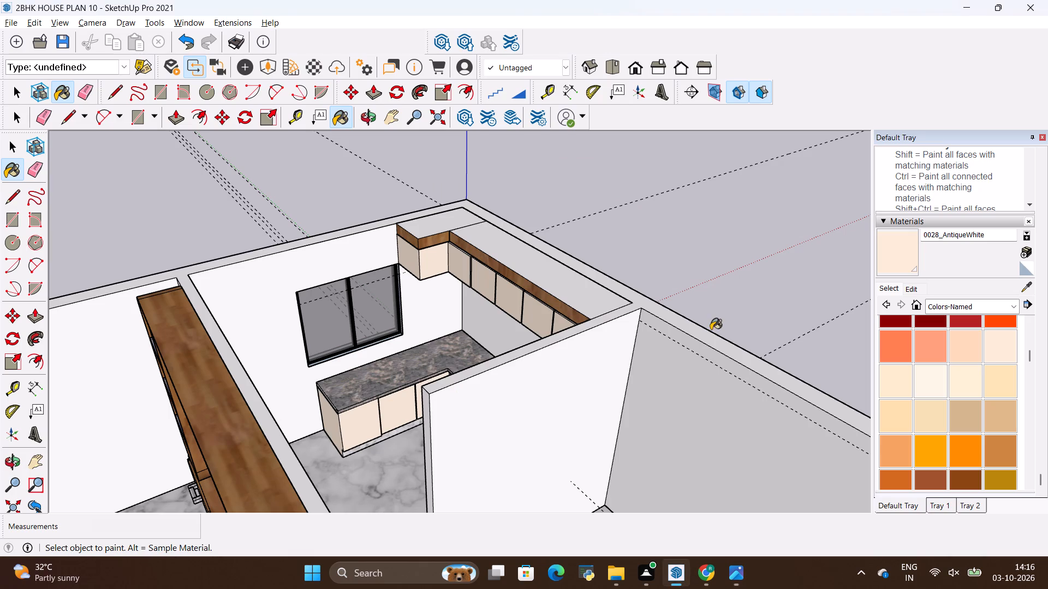
pyautogui.hotkey('alt', 'Tab')
pyautogui.hotkey('alt', 'Tab')
# Paint the house walls with 0008_LavenderBlush from the Colors-Named collection.
pyautogui.scroll(2, 946, 395)
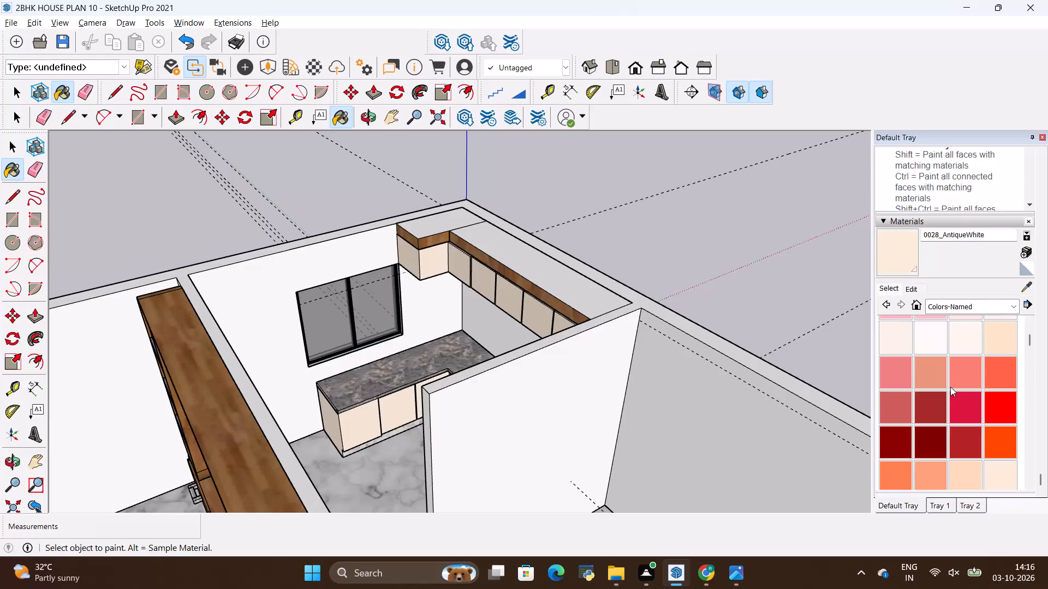
pyautogui.scroll(2, 957, 380)
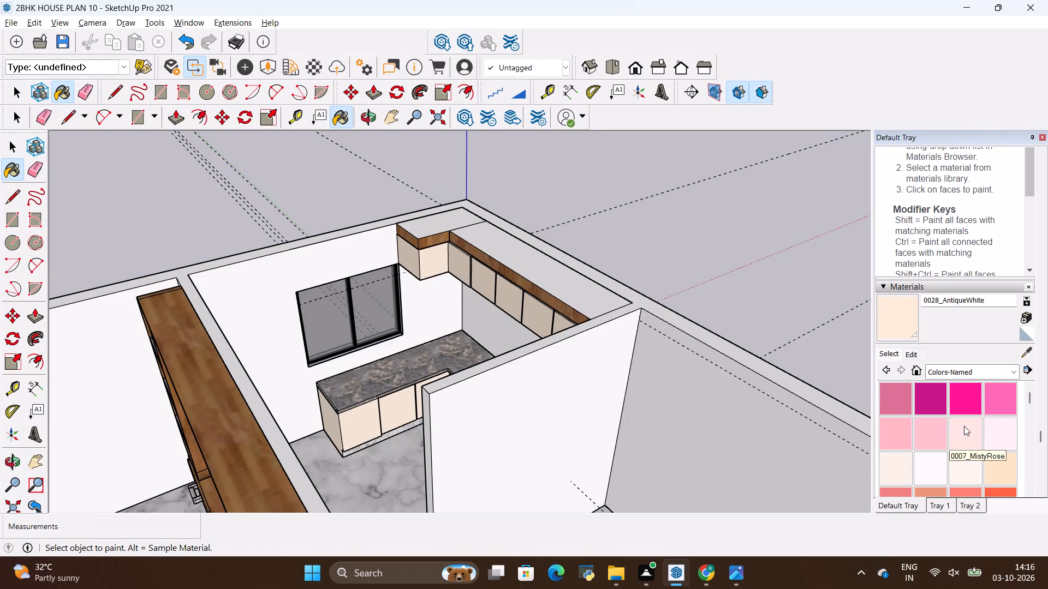
pyautogui.click(996, 428)
pyautogui.click(287, 283)
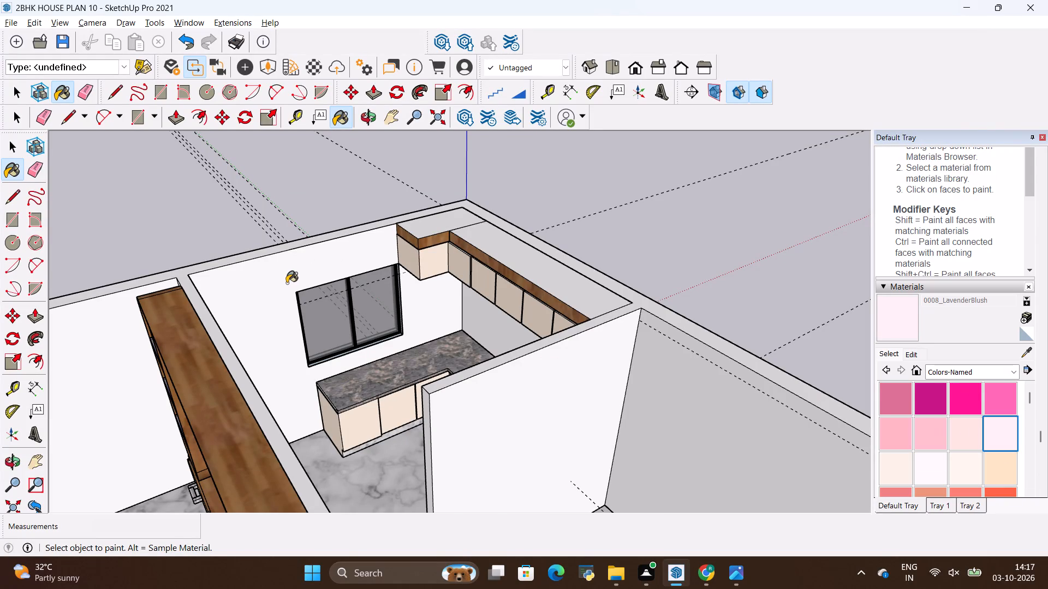
pyautogui.scroll(-9, 419, 363)
pyautogui.press('space')
pyautogui.click(244, 288)
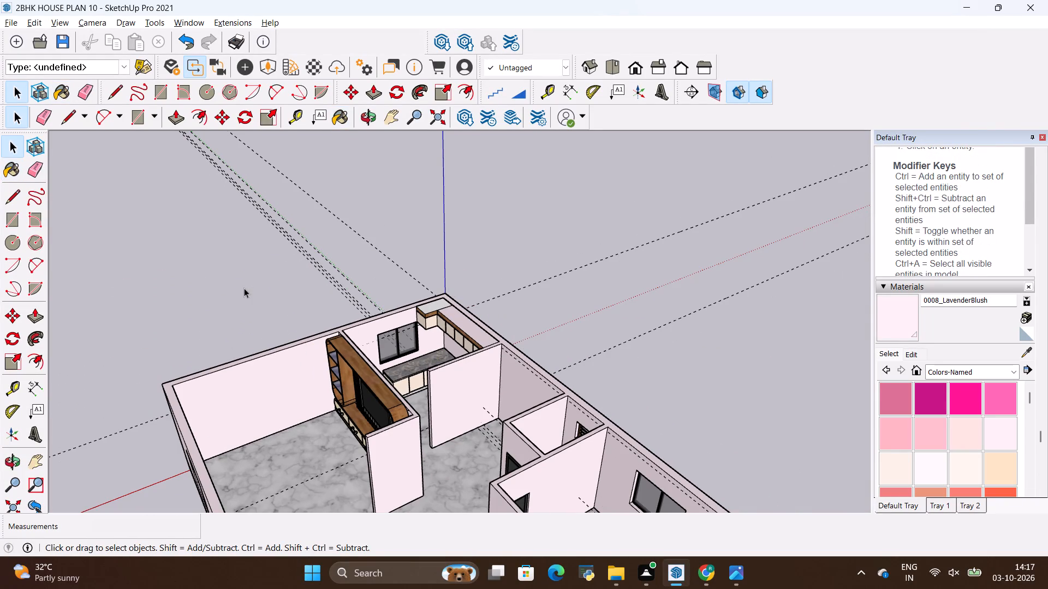
pyautogui.click(263, 302)
pyautogui.tripleClick(261, 300)
pyautogui.scroll(1, 378, 383)
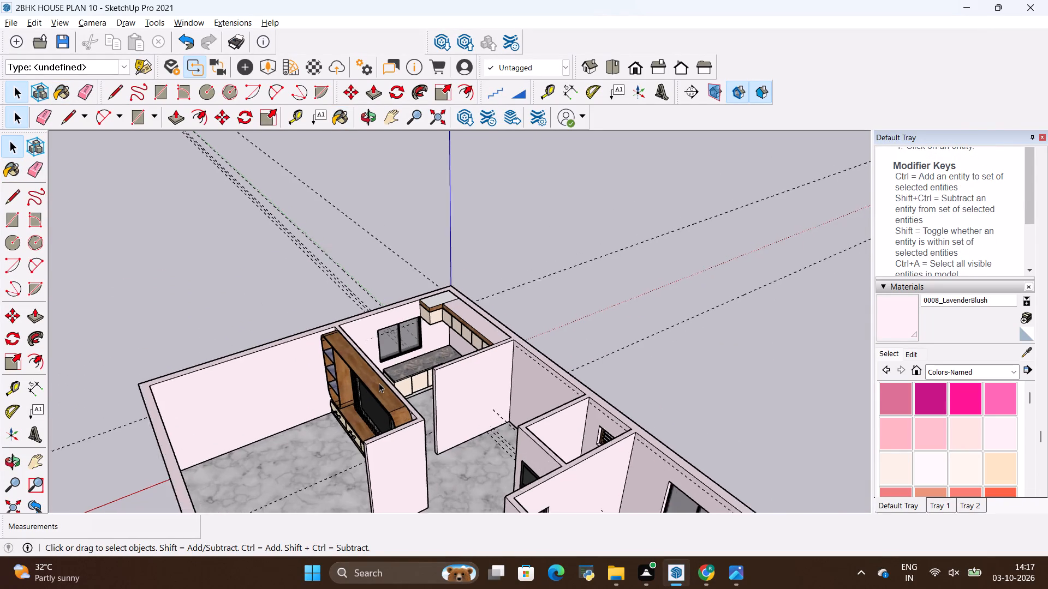
# Examine the kitchen's painted walls, upper cabinets, countertop and base cabinets from several angles and up close.
pyautogui.scroll(15, 379, 383)
pyautogui.moveTo(383, 366); pyautogui.dragTo(517, 426, button='middle')
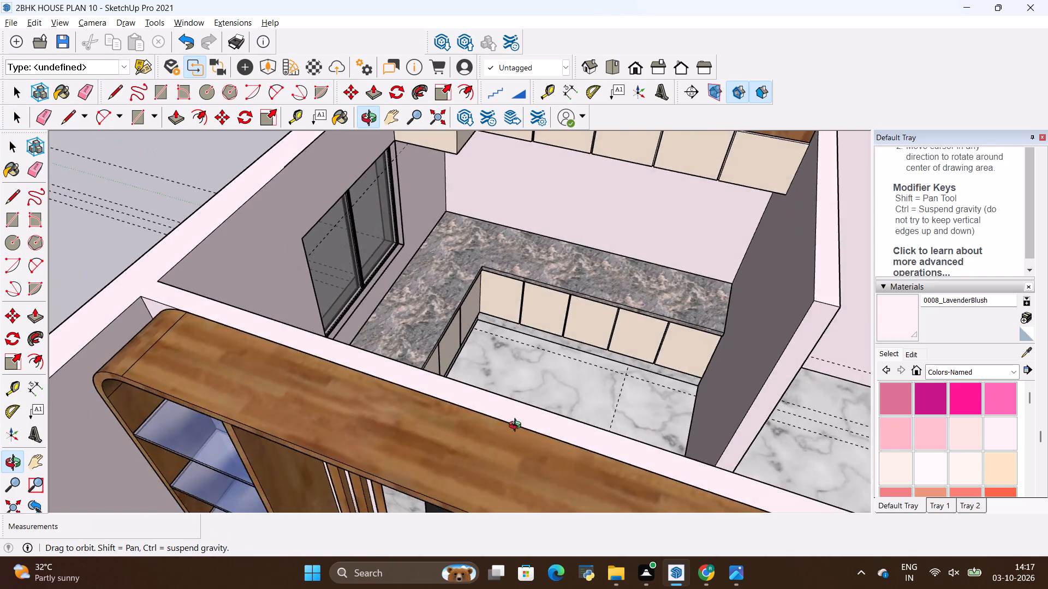
pyautogui.moveTo(517, 426); pyautogui.dragTo(431, 435, button='middle')
pyautogui.scroll(-4, 460, 432)
pyautogui.scroll(4, 495, 197)
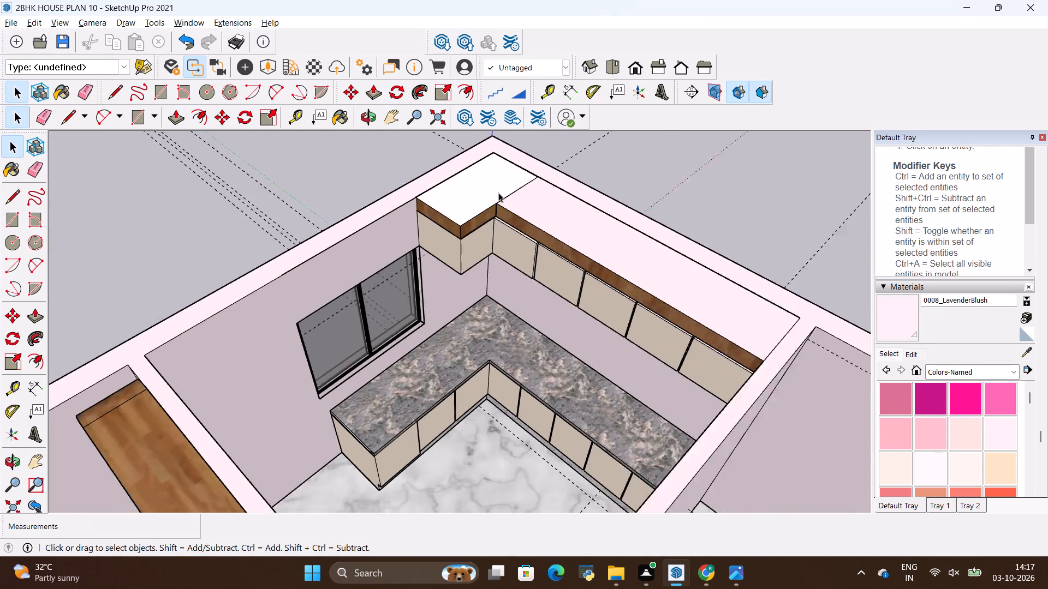
pyautogui.scroll(5, 498, 193)
pyautogui.scroll(-4, 503, 456)
pyautogui.scroll(1, 546, 448)
pyautogui.moveTo(546, 448); pyautogui.dragTo(598, 304, button='middle')
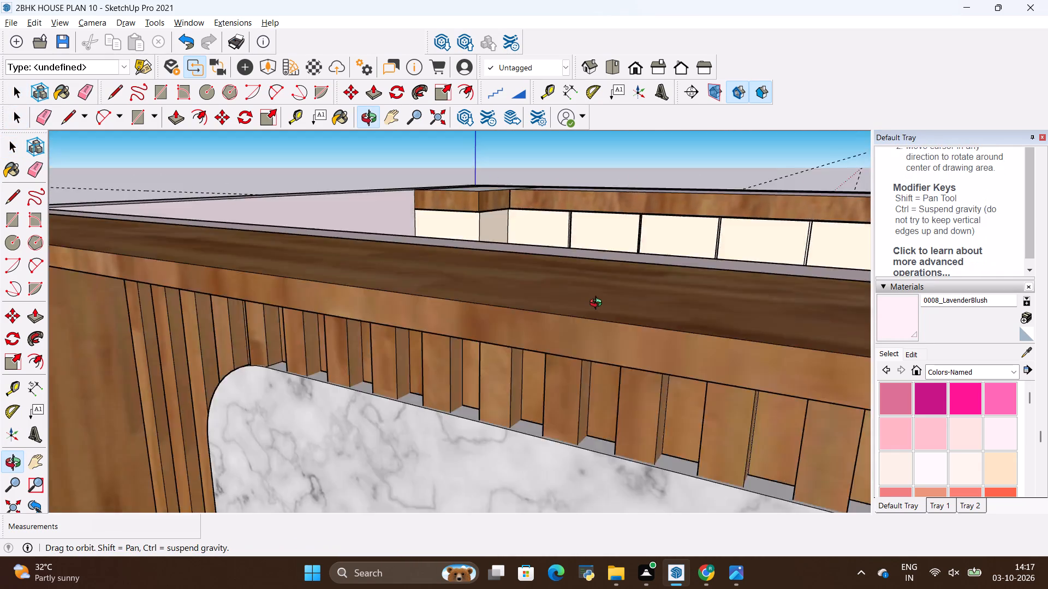
pyautogui.moveTo(598, 304); pyautogui.dragTo(555, 371, button='middle')
pyautogui.scroll(2, 556, 517)
pyautogui.scroll(3, 513, 418)
pyautogui.scroll(-10, 468, 383)
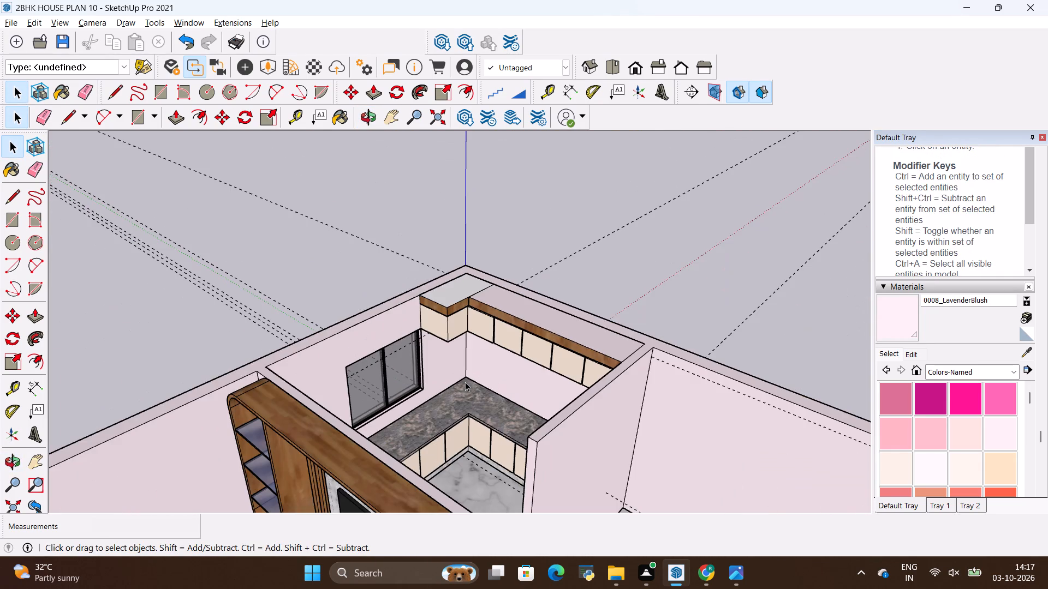
pyautogui.scroll(4, 455, 537)
pyautogui.scroll(12, 471, 462)
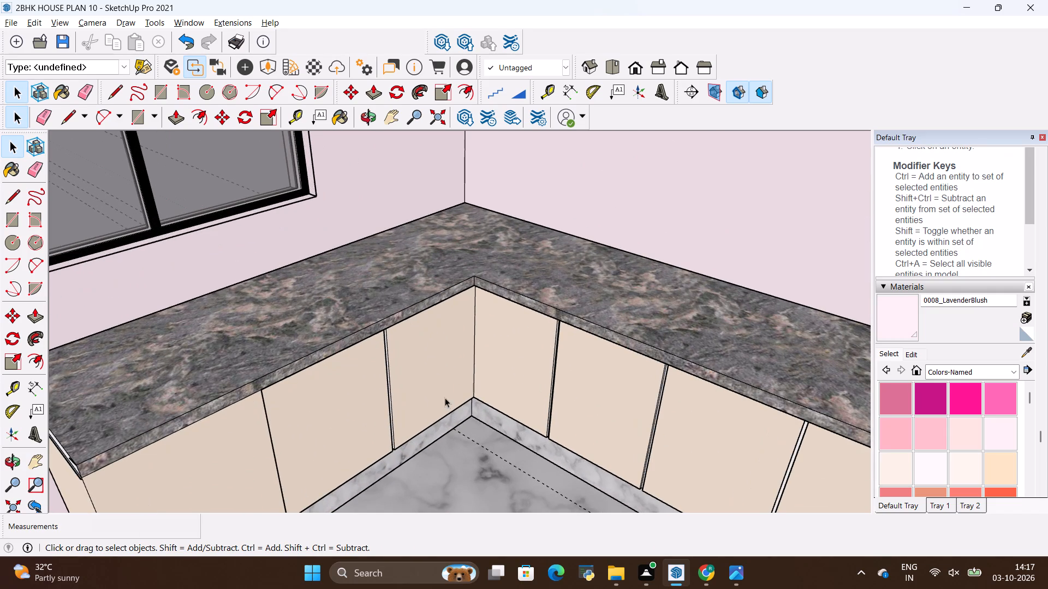
pyautogui.moveTo(449, 454); pyautogui.dragTo(433, 360, button='middle')
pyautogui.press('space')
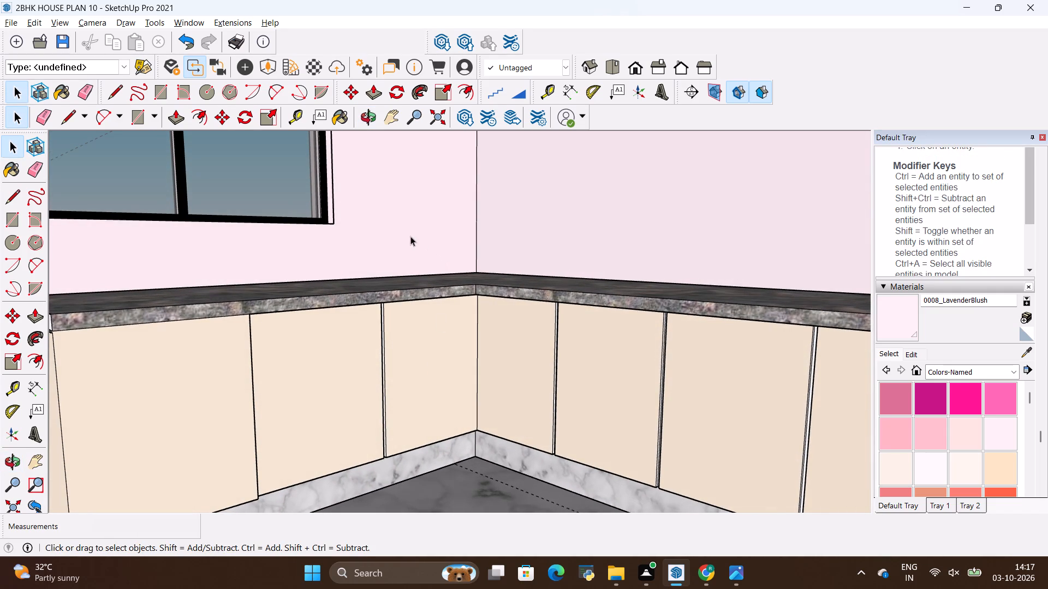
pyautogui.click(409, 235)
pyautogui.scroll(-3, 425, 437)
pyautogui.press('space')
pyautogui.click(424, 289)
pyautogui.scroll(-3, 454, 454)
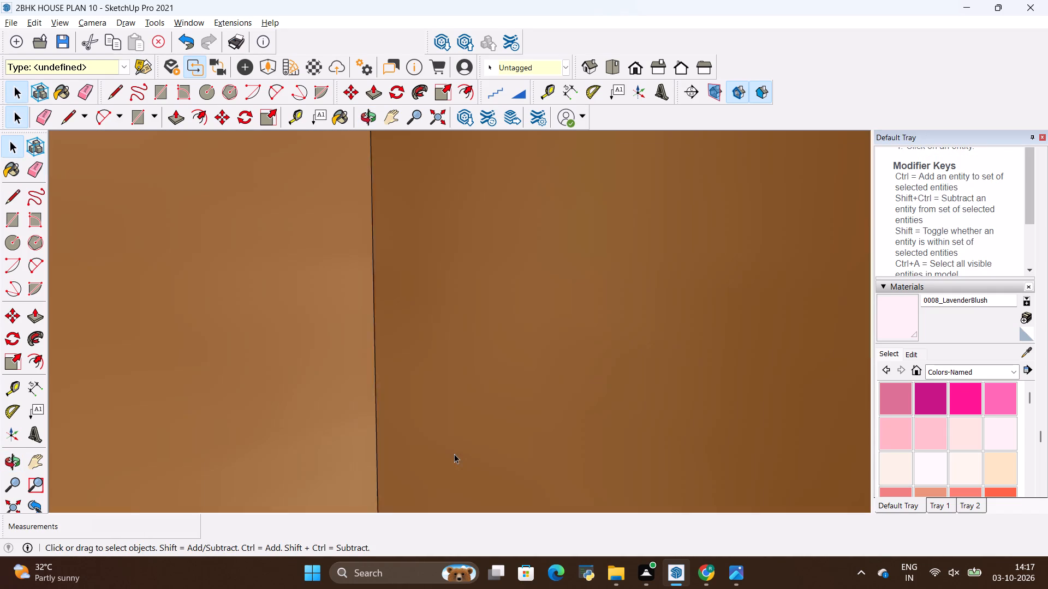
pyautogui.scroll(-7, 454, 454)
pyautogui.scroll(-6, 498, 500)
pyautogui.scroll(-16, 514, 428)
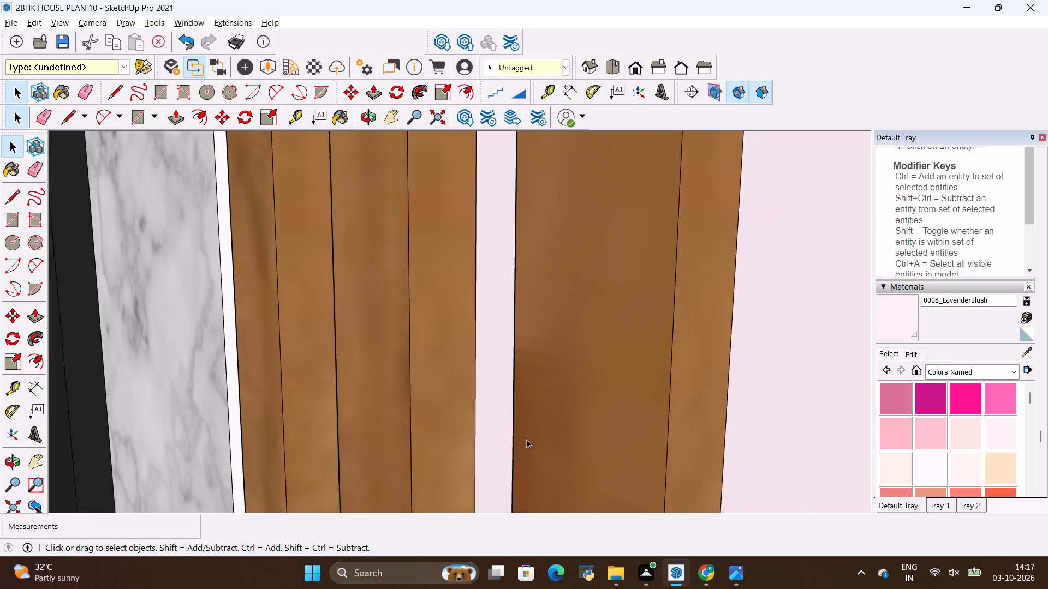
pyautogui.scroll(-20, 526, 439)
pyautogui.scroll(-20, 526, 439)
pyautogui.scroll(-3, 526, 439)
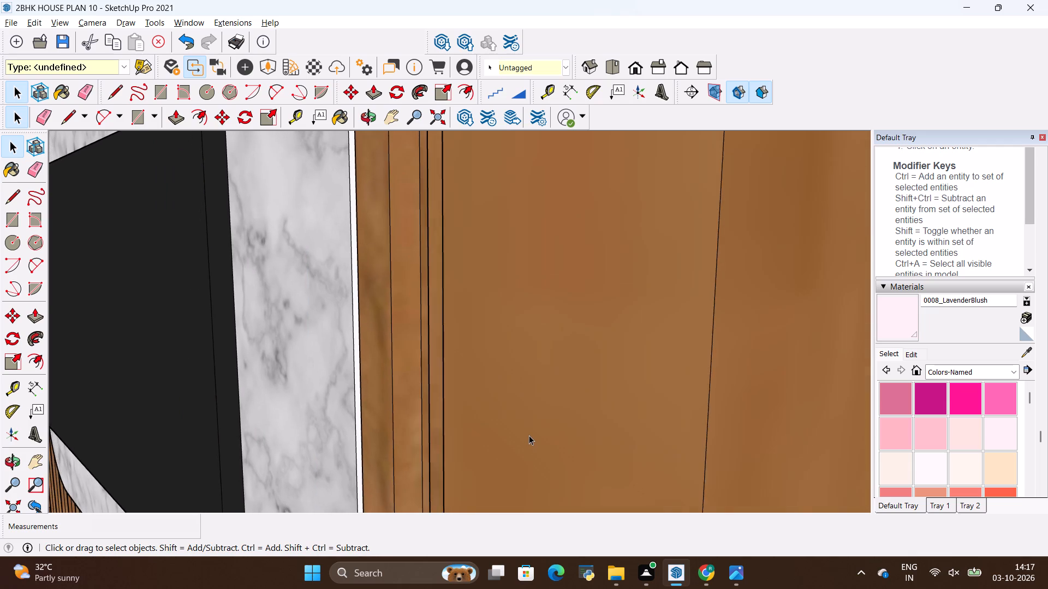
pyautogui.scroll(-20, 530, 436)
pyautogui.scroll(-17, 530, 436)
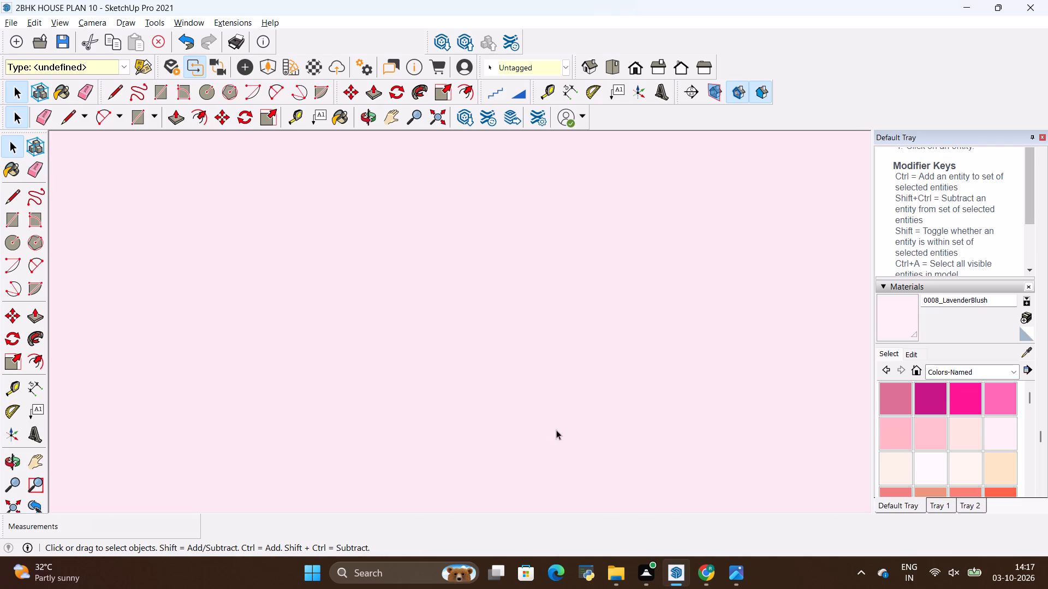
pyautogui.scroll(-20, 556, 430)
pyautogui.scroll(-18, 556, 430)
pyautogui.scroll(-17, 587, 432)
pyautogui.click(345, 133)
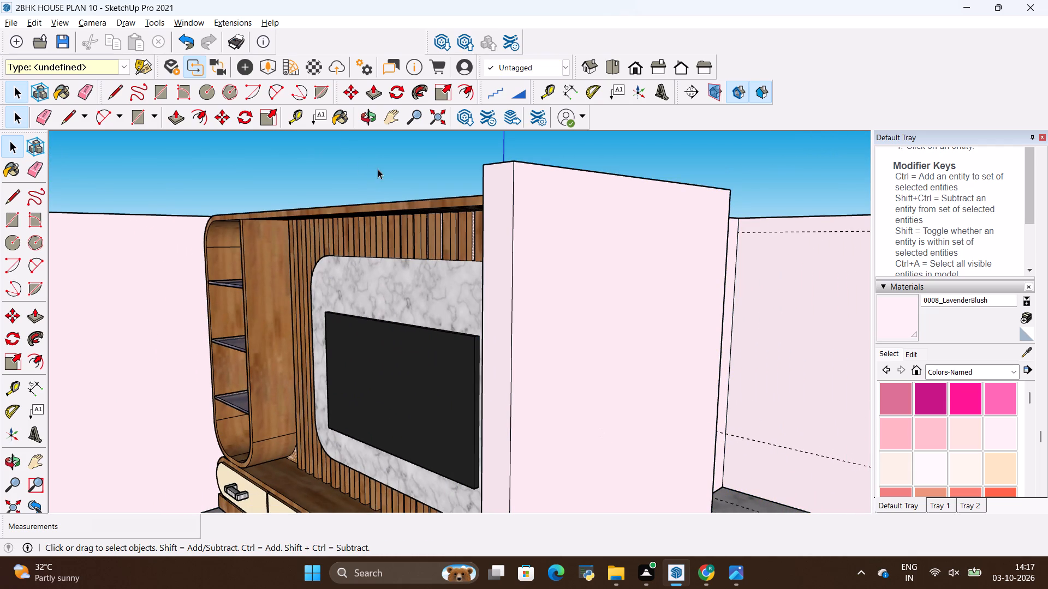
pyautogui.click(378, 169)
# Examine the TV unit and the L-shaped kitchen from several angles and compare the kitchen with the blueprint render.
pyautogui.moveTo(540, 233); pyautogui.dragTo(567, 382, button='middle')
pyautogui.scroll(-9, 565, 394)
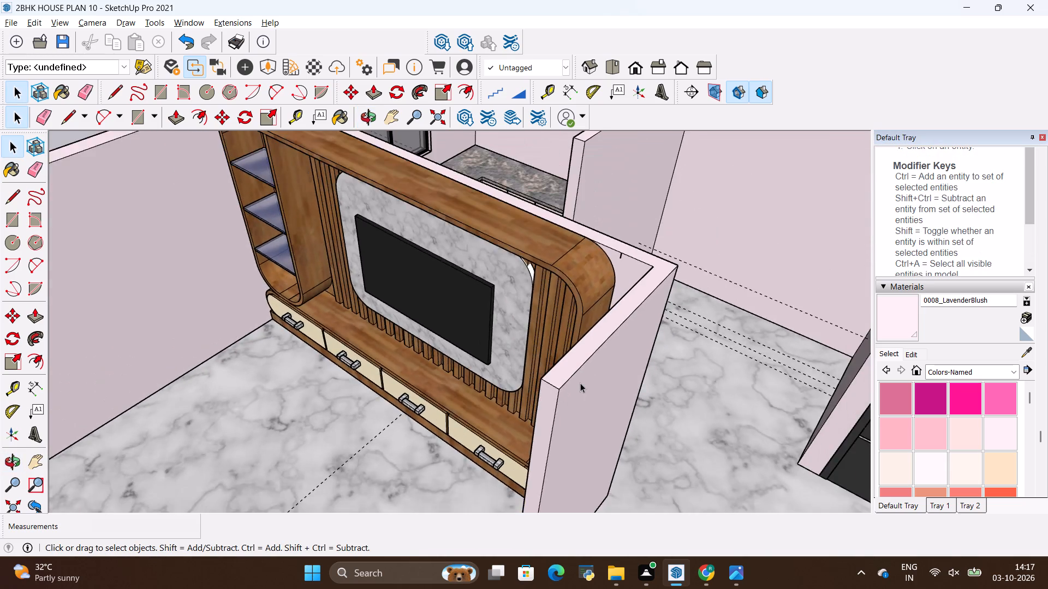
pyautogui.scroll(-8, 580, 383)
pyautogui.moveTo(522, 407); pyautogui.dragTo(515, 359, button='middle')
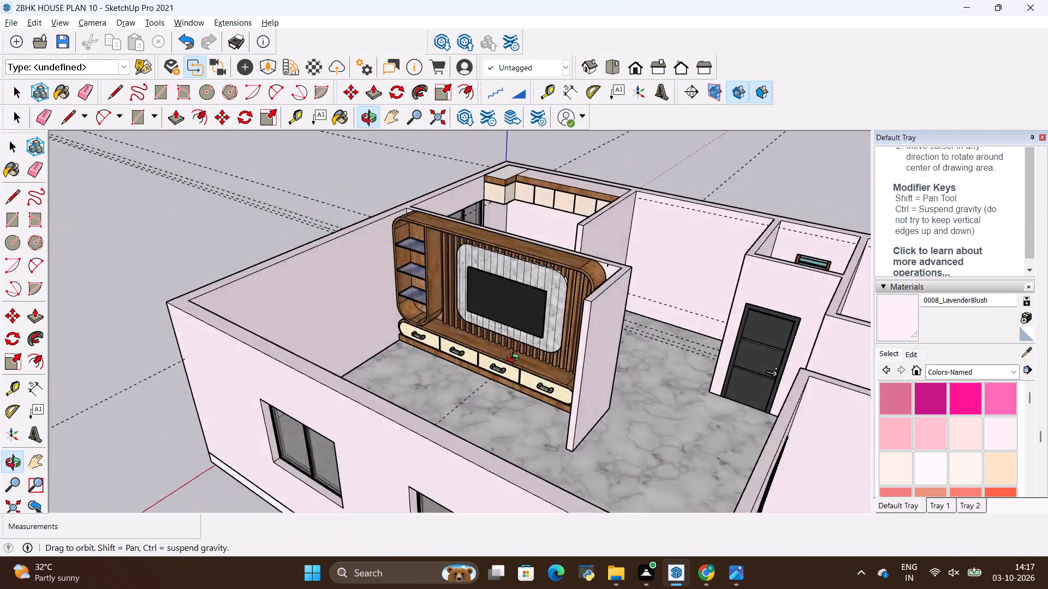
pyautogui.moveTo(515, 359); pyautogui.dragTo(383, 397, button='middle')
pyautogui.scroll(7, 498, 214)
pyautogui.moveTo(496, 398); pyautogui.dragTo(664, 489, button='middle')
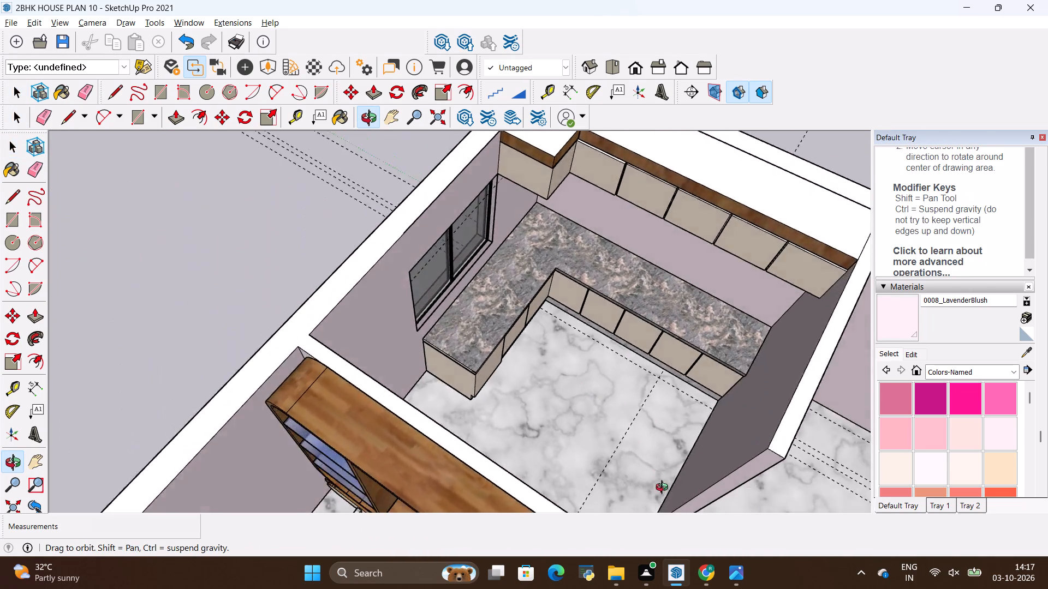
pyautogui.moveTo(664, 489); pyautogui.dragTo(487, 390, button='middle')
pyautogui.scroll(-5, 544, 348)
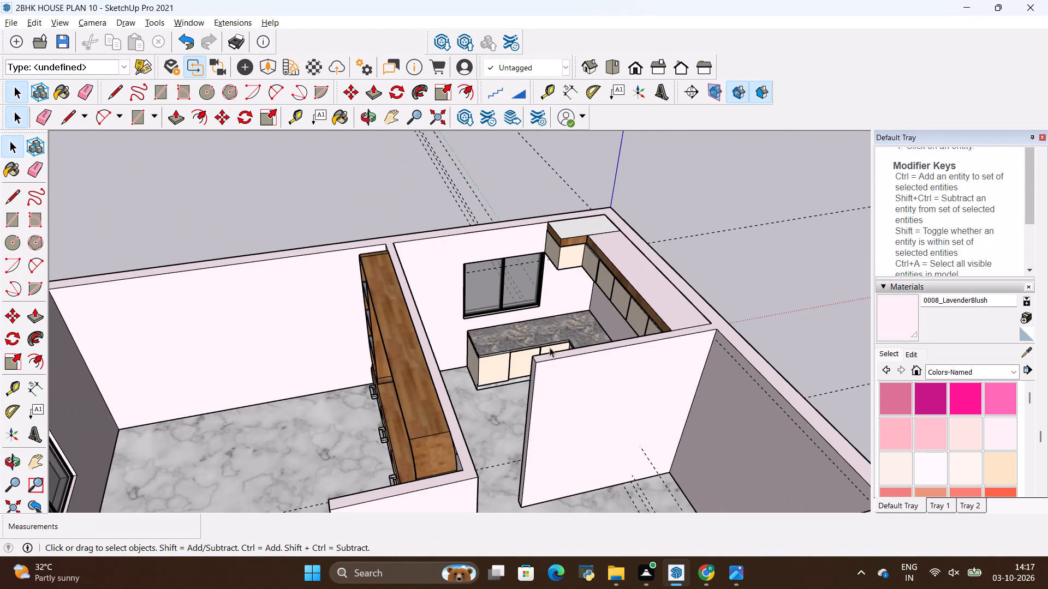
pyautogui.scroll(2, 585, 358)
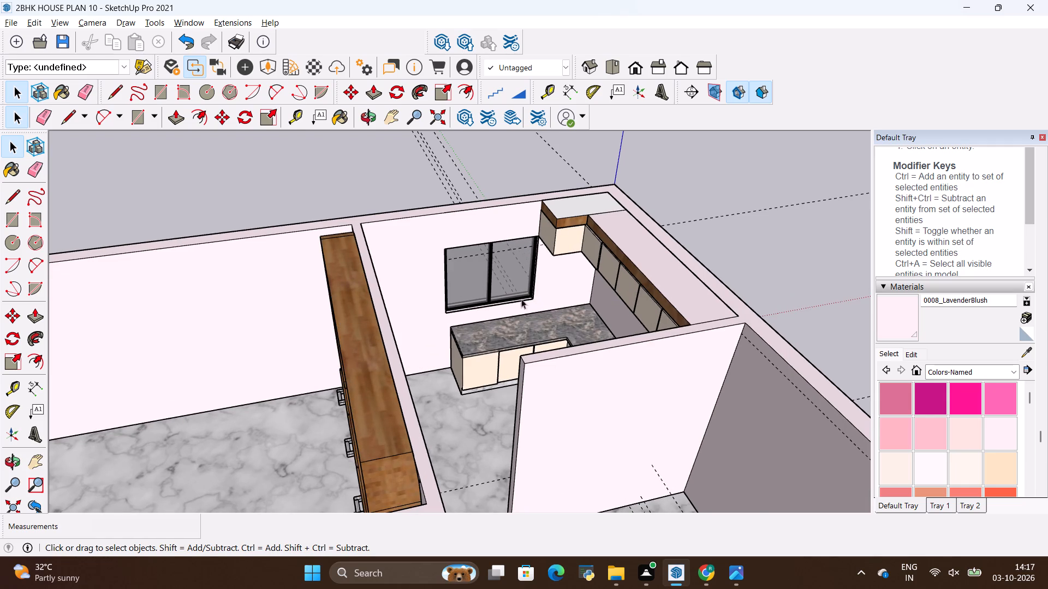
pyautogui.scroll(4, 482, 250)
pyautogui.scroll(-3, 496, 382)
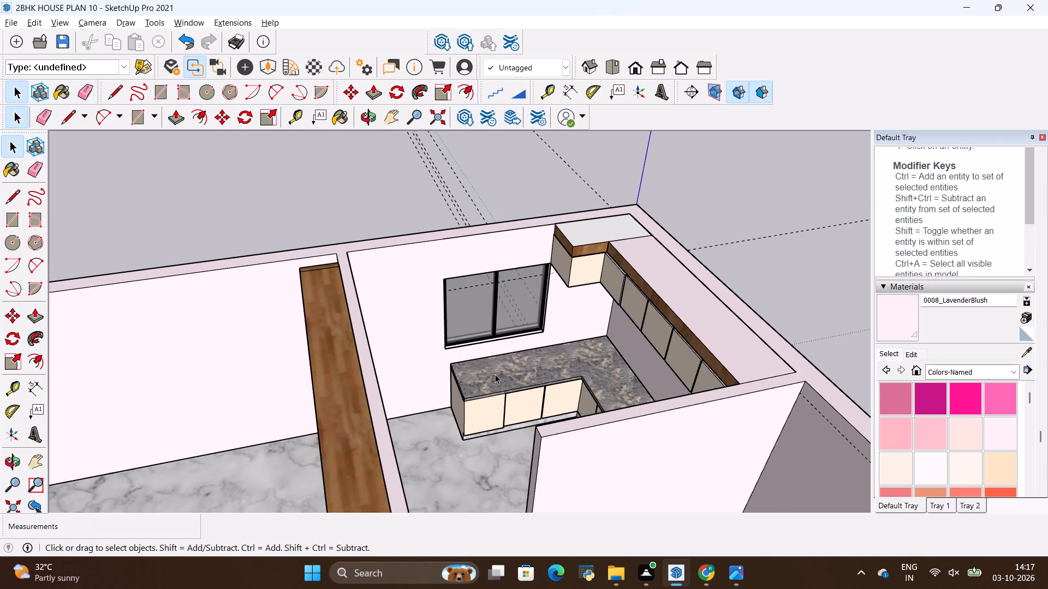
pyautogui.hotkey('alt', 'Tab')
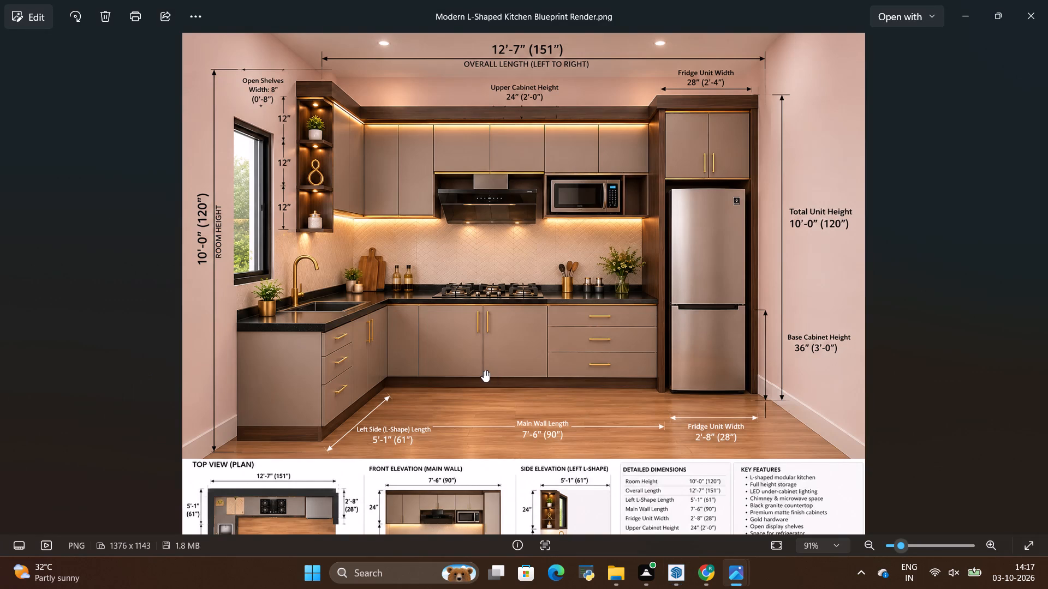
pyautogui.hotkey('alt', 'Tab')
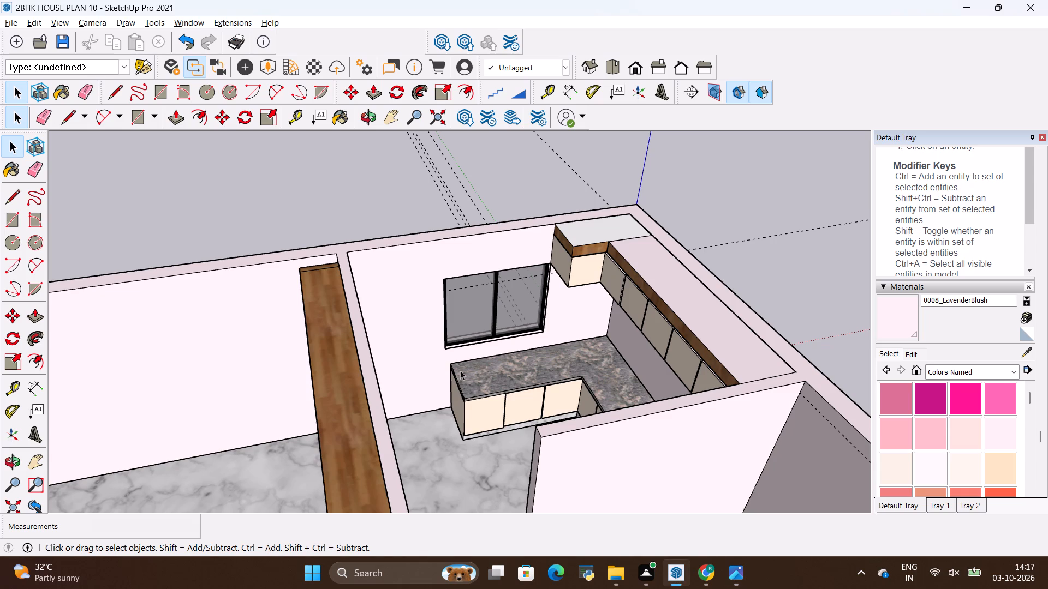
pyautogui.moveTo(403, 368); pyautogui.dragTo(378, 391, button='middle')
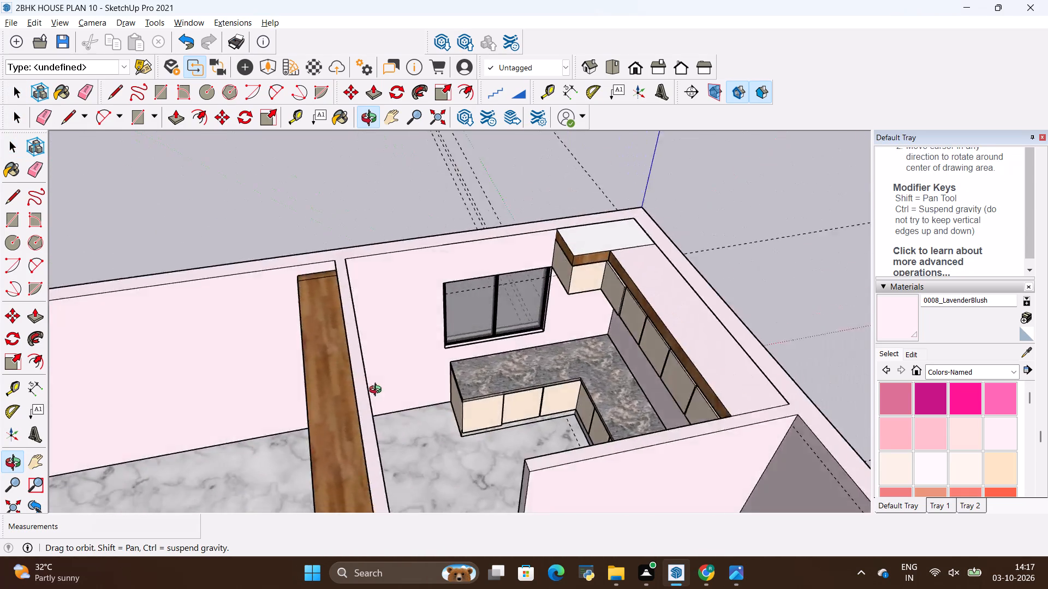
pyautogui.moveTo(378, 391); pyautogui.dragTo(699, 443, button='middle')
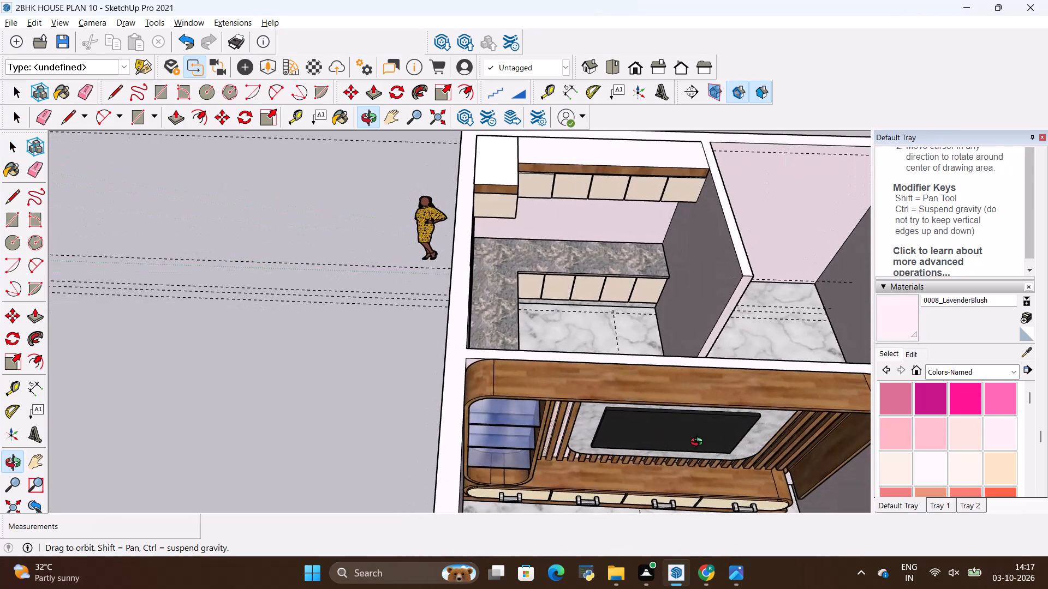
pyautogui.moveTo(699, 443); pyautogui.dragTo(394, 437, button='middle')
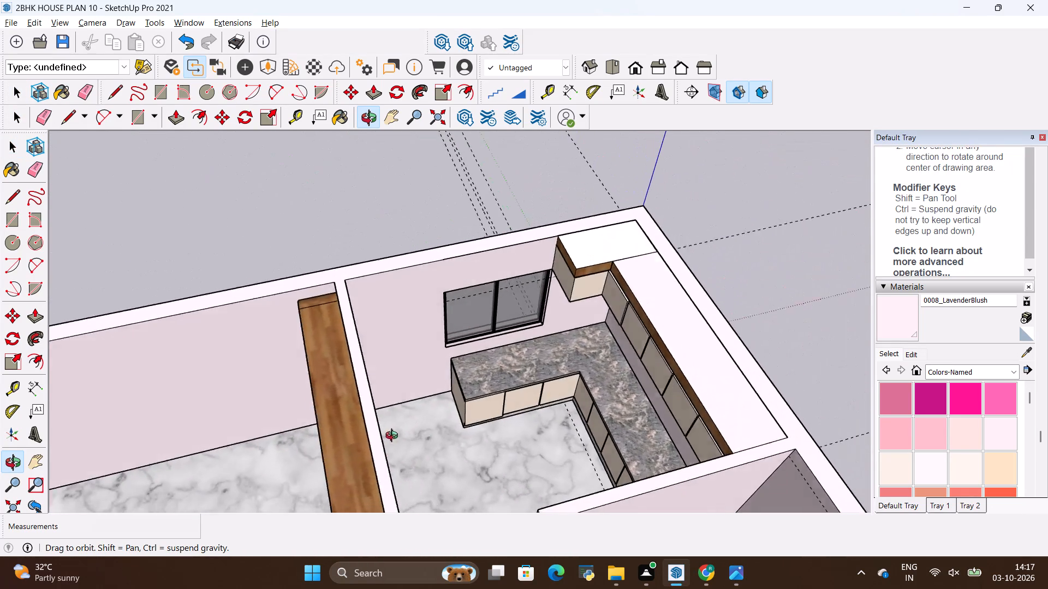
pyautogui.moveTo(394, 437); pyautogui.dragTo(378, 411, button='middle')
pyautogui.hotkey('alt', 'Tab')
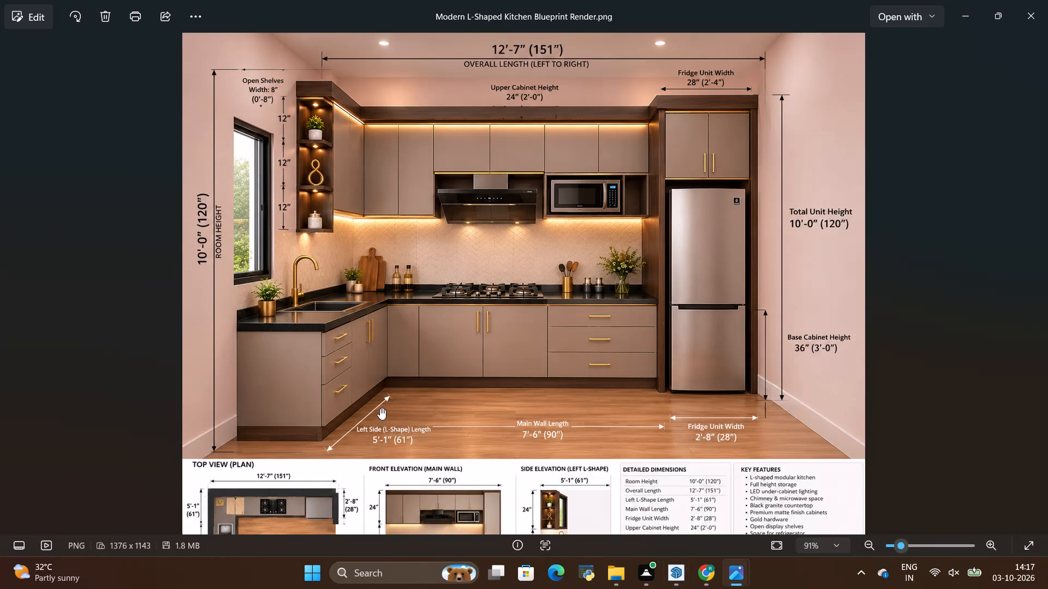
pyautogui.hotkey('alt', 'Tab')
pyautogui.scroll(-5, 409, 407)
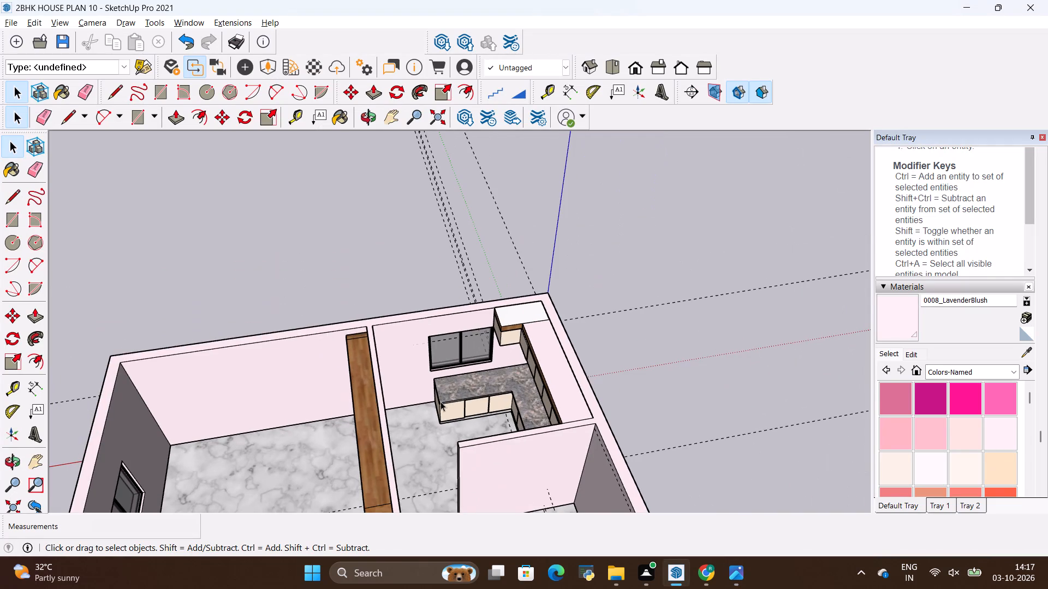
pyautogui.scroll(2, 525, 297)
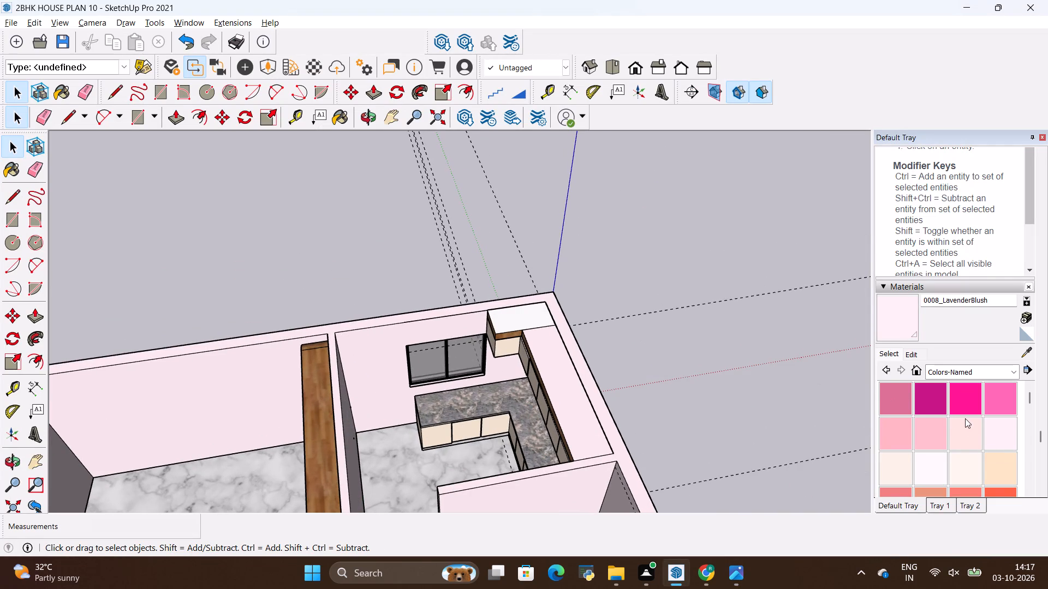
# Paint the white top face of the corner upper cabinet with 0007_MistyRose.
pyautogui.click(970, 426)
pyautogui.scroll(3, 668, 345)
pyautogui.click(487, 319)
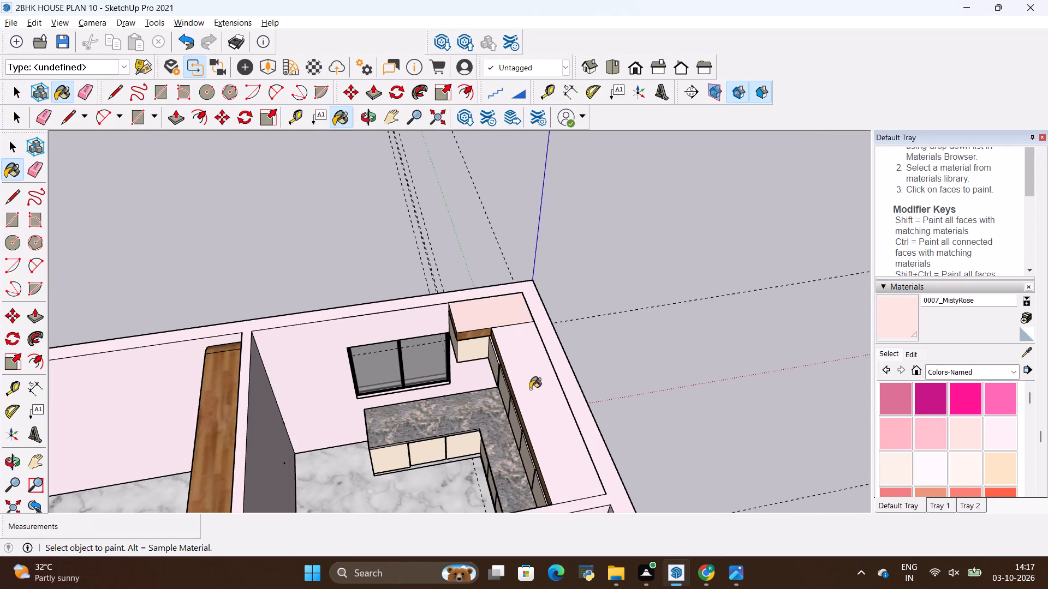
# Paint the top face of the corner upper cabinet with 0008_LavenderBlush to match the walls.
pyautogui.click(1003, 433)
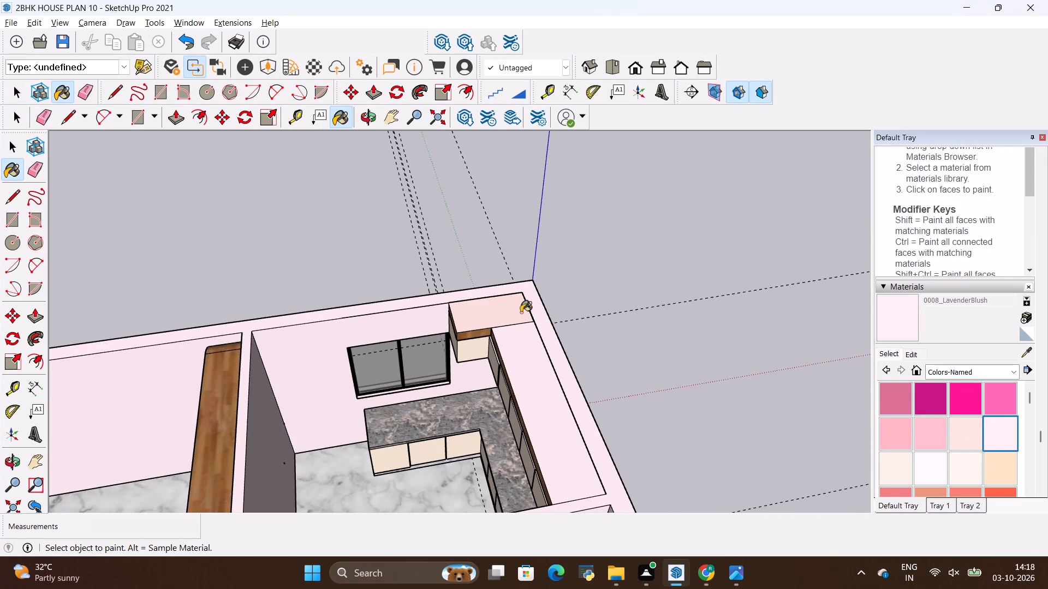
pyautogui.click(484, 315)
pyautogui.scroll(-5, 545, 401)
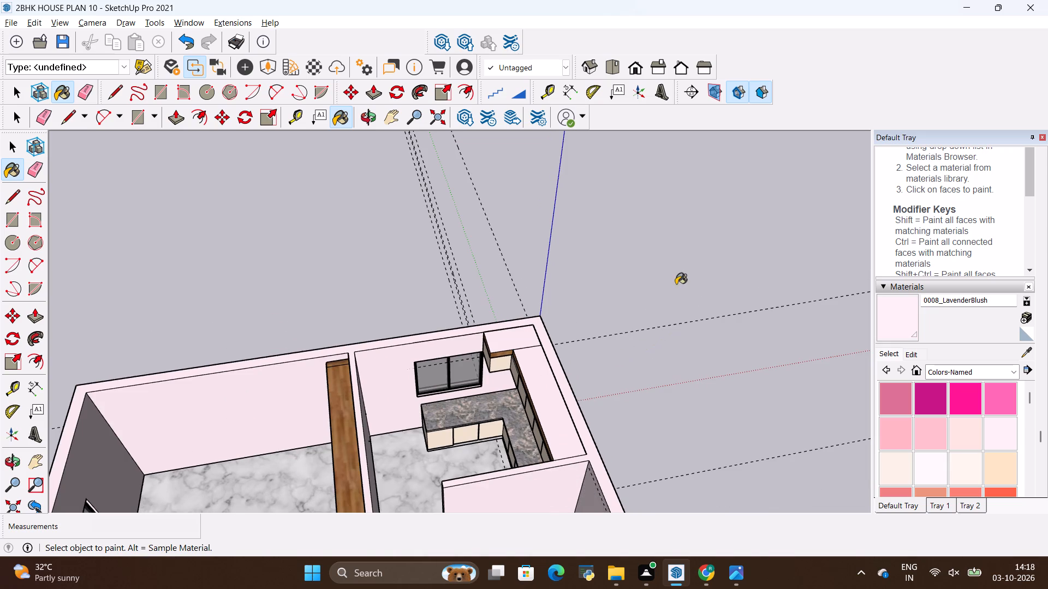
pyautogui.press('space')
pyautogui.click(659, 277)
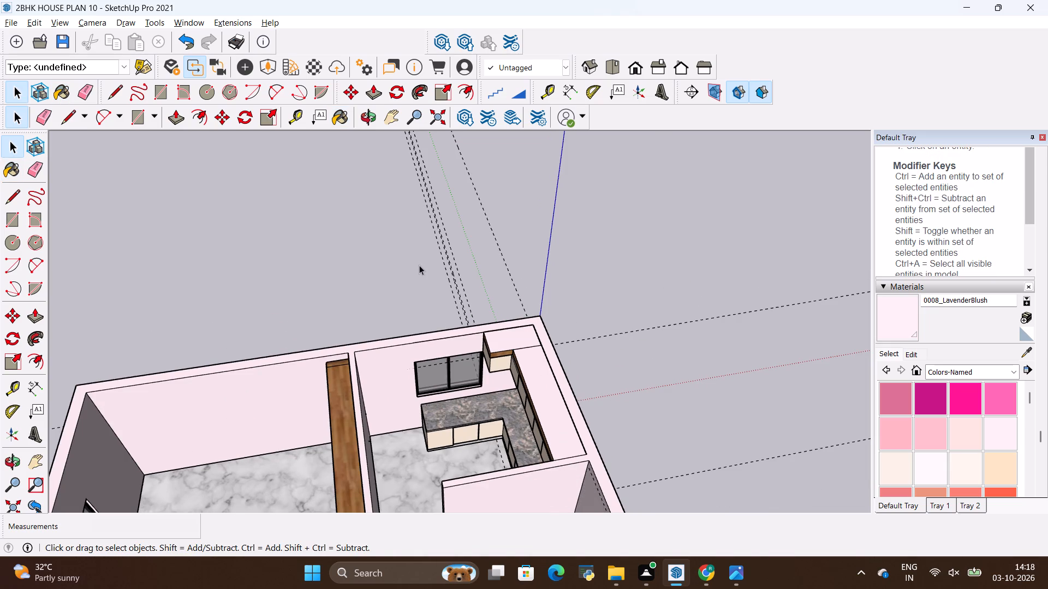
# Erase the dashed construction guide lines that extend beyond the house around the kitchen corner.
pyautogui.press('e')
pyautogui.moveTo(449, 260); pyautogui.dragTo(432, 277)
pyautogui.moveTo(475, 263); pyautogui.dragTo(446, 300)
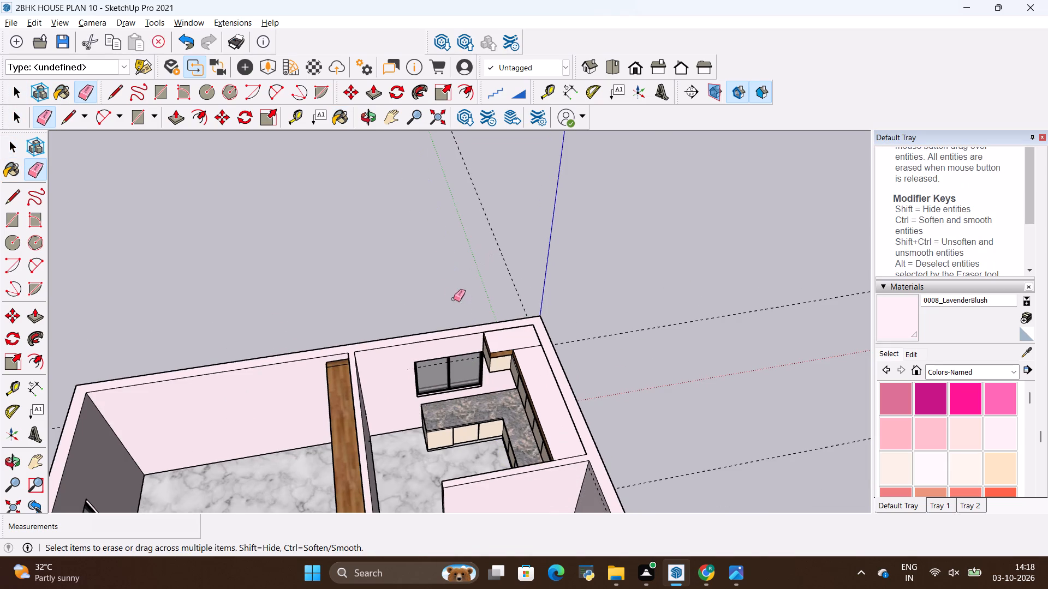
pyautogui.moveTo(506, 265); pyautogui.dragTo(501, 273)
pyautogui.moveTo(609, 308); pyautogui.dragTo(710, 489)
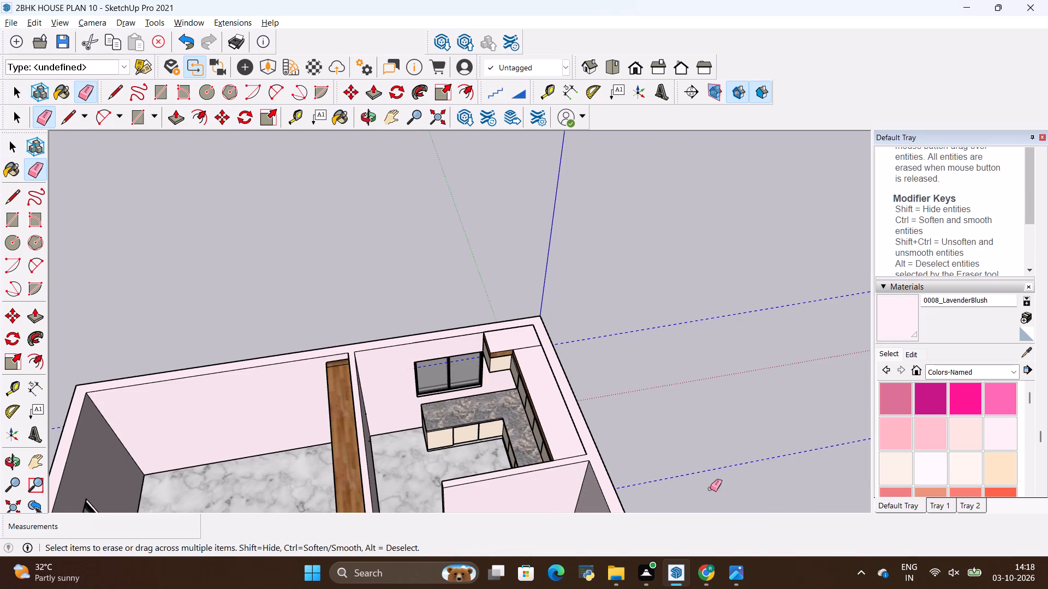
pyautogui.moveTo(710, 489); pyautogui.dragTo(710, 489)
pyautogui.scroll(-18, 681, 420)
pyautogui.press('space')
pyautogui.click(513, 359)
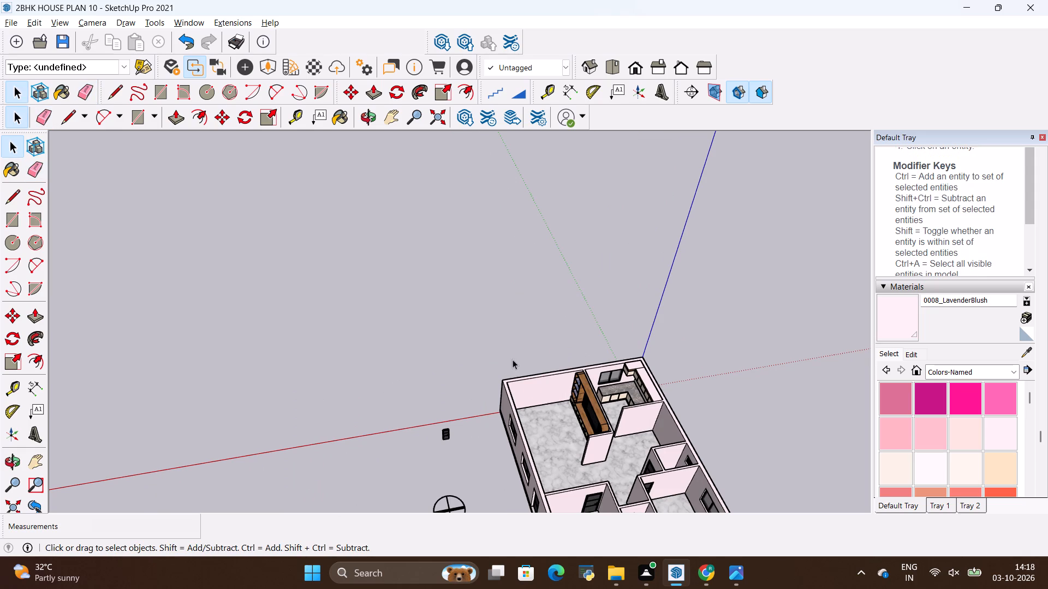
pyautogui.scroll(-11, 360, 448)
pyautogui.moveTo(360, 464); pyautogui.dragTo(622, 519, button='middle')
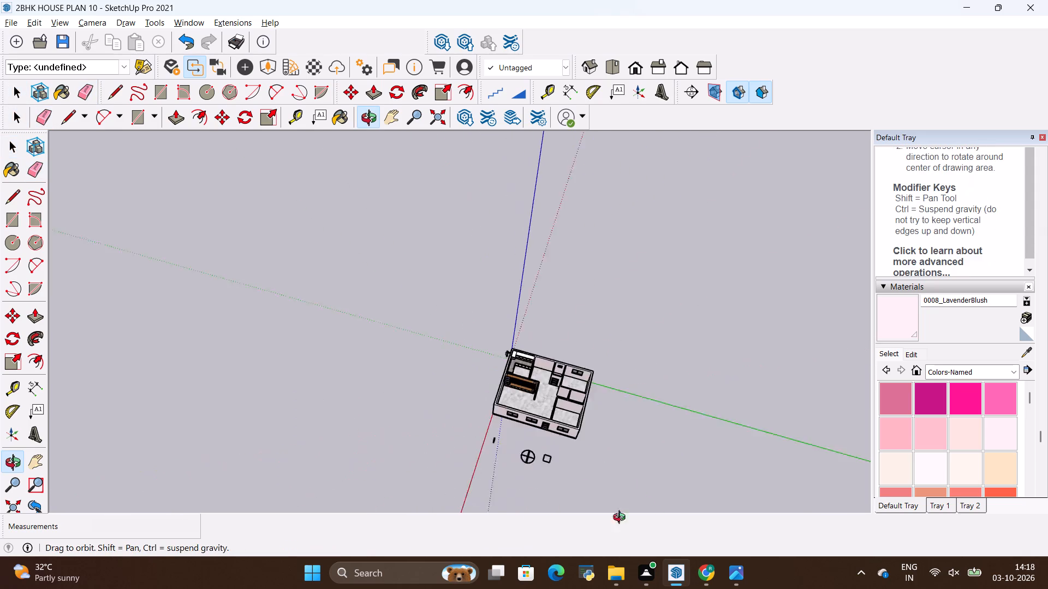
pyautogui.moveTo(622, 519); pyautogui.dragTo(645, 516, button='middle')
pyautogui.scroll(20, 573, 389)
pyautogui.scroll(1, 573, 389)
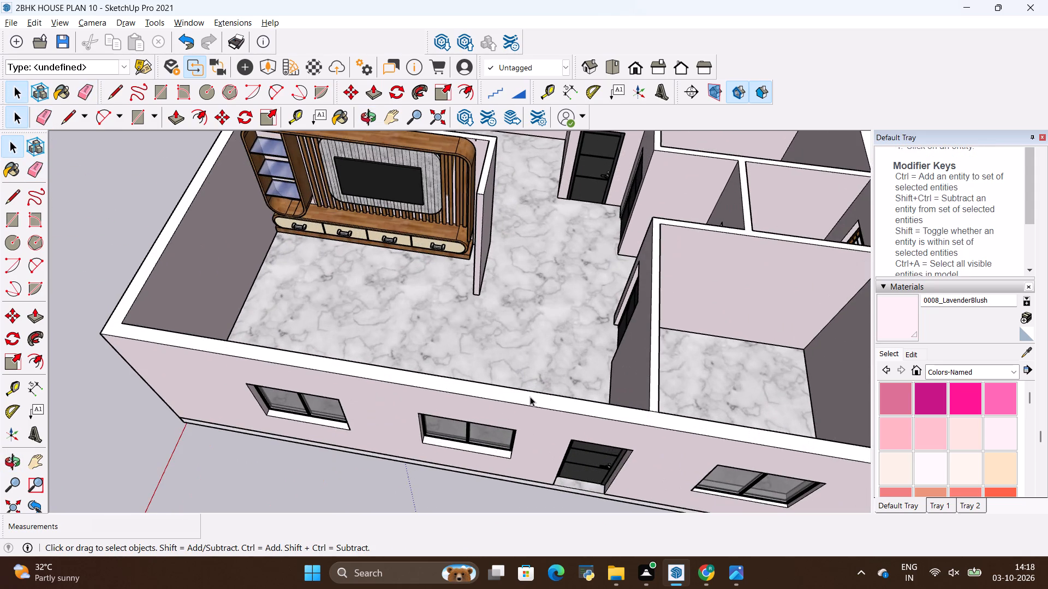
# Examine the whole house and the kitchen's upper cabinets, countertop and base cabinets from several angles for unpainted faces.
pyautogui.scroll(-5, 529, 396)
pyautogui.moveTo(520, 378); pyautogui.dragTo(278, 326, button='middle')
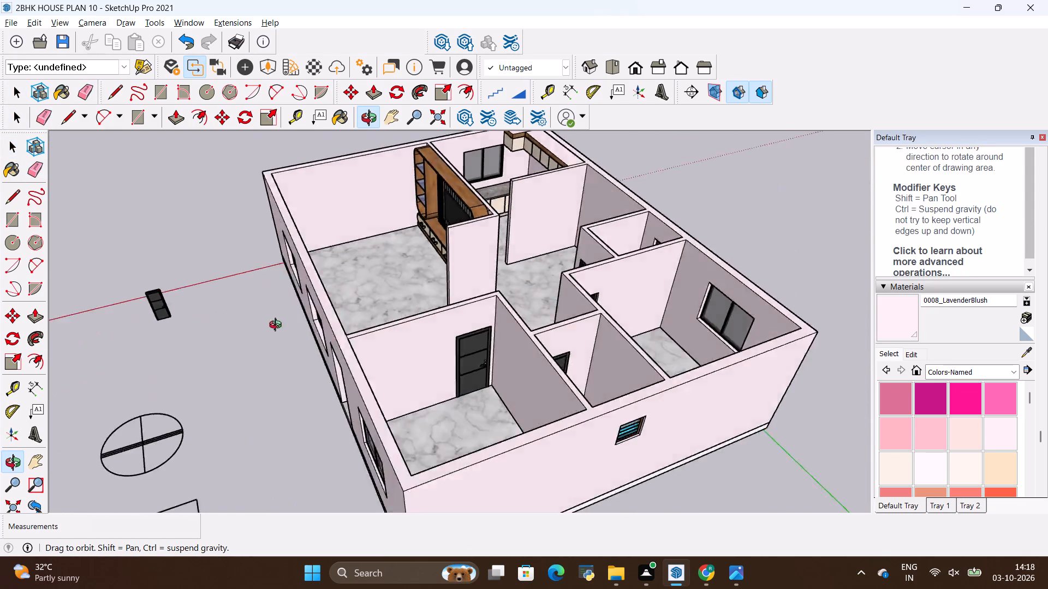
pyautogui.moveTo(278, 326); pyautogui.dragTo(378, 327, button='middle')
pyautogui.scroll(-6, 487, 334)
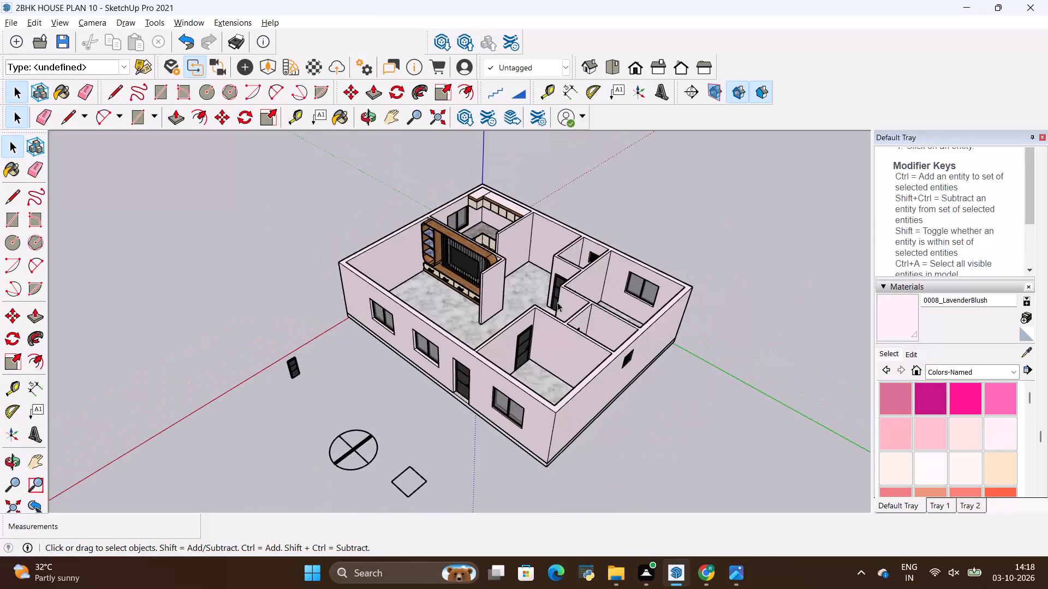
pyautogui.scroll(14, 491, 178)
pyautogui.scroll(-5, 476, 295)
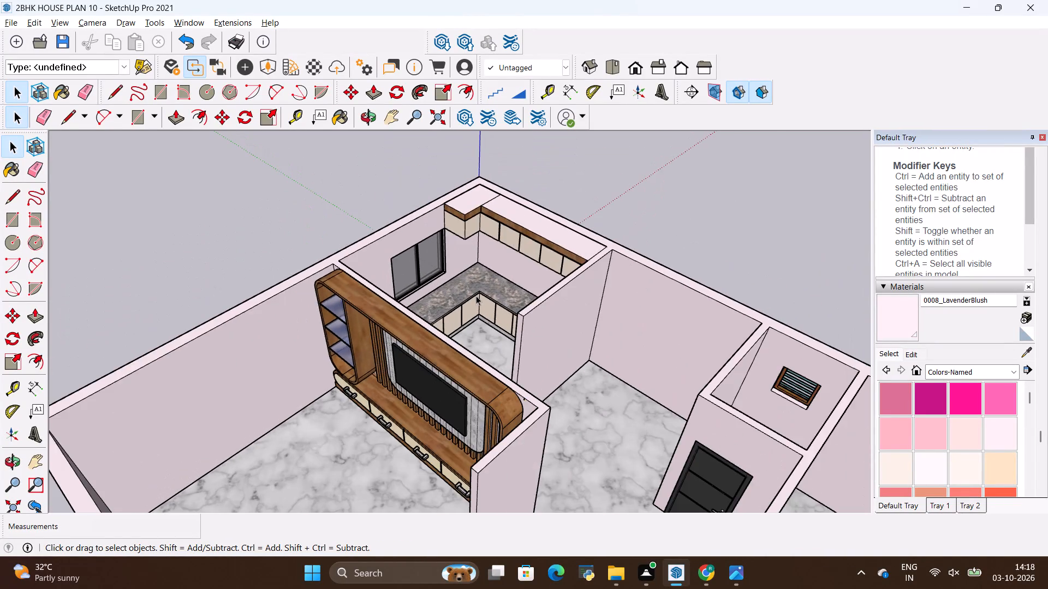
pyautogui.scroll(13, 457, 190)
pyautogui.scroll(4, 592, 290)
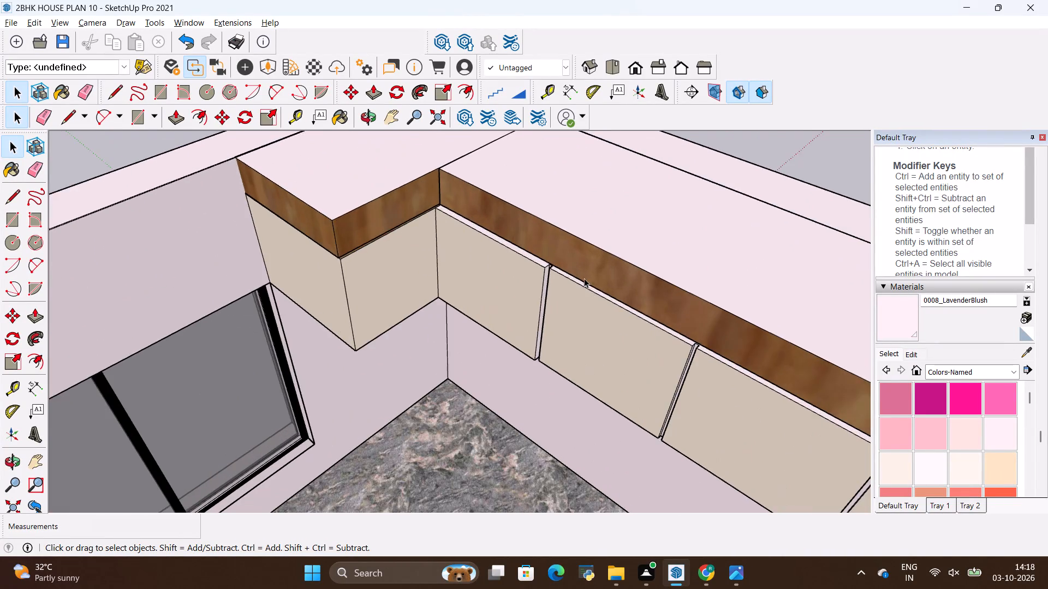
pyautogui.scroll(-11, 547, 267)
pyautogui.scroll(6, 531, 396)
pyautogui.moveTo(474, 418); pyautogui.dragTo(473, 391, button='middle')
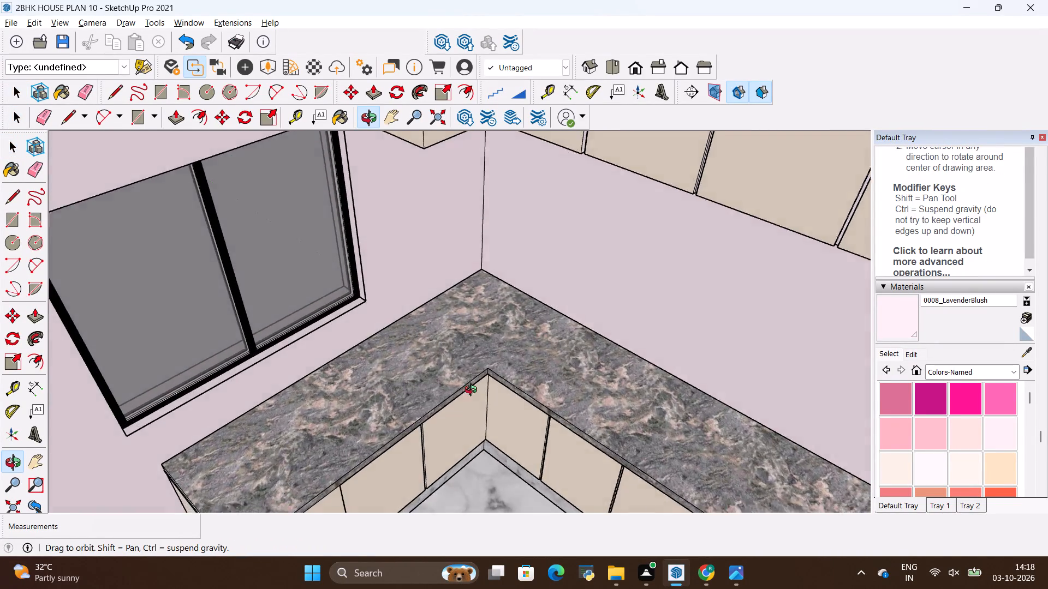
pyautogui.moveTo(473, 391); pyautogui.dragTo(582, 326, button='middle')
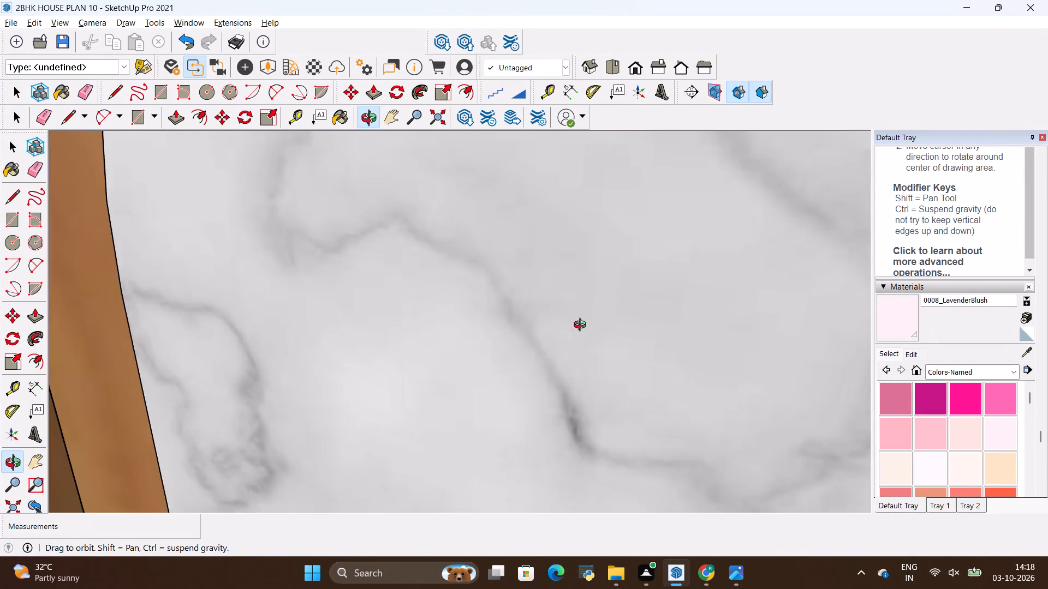
pyautogui.moveTo(582, 326); pyautogui.dragTo(474, 357, button='middle')
pyautogui.scroll(-3, 396, 317)
pyautogui.scroll(5, 248, 440)
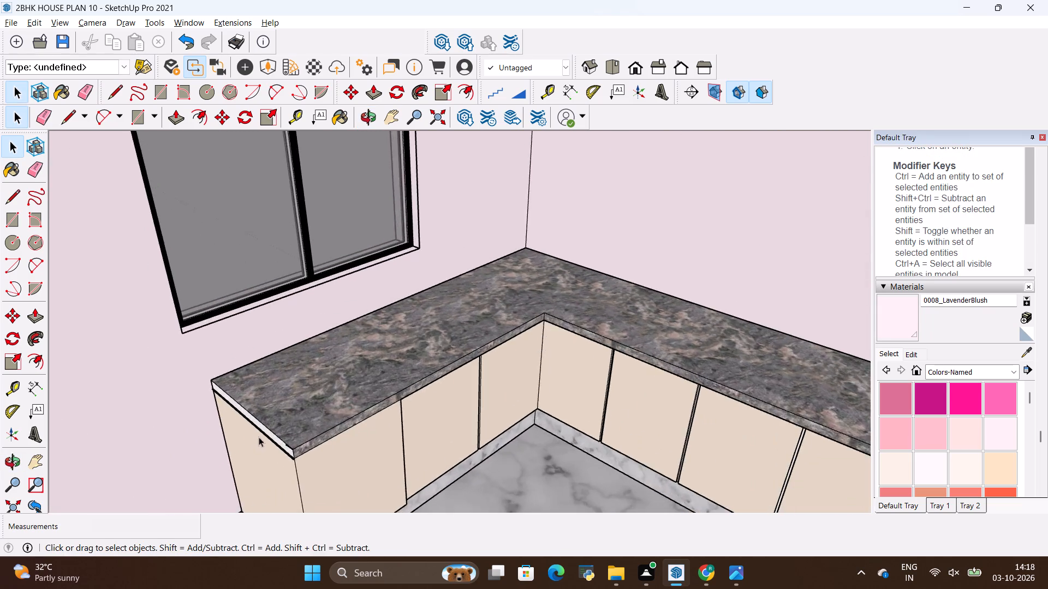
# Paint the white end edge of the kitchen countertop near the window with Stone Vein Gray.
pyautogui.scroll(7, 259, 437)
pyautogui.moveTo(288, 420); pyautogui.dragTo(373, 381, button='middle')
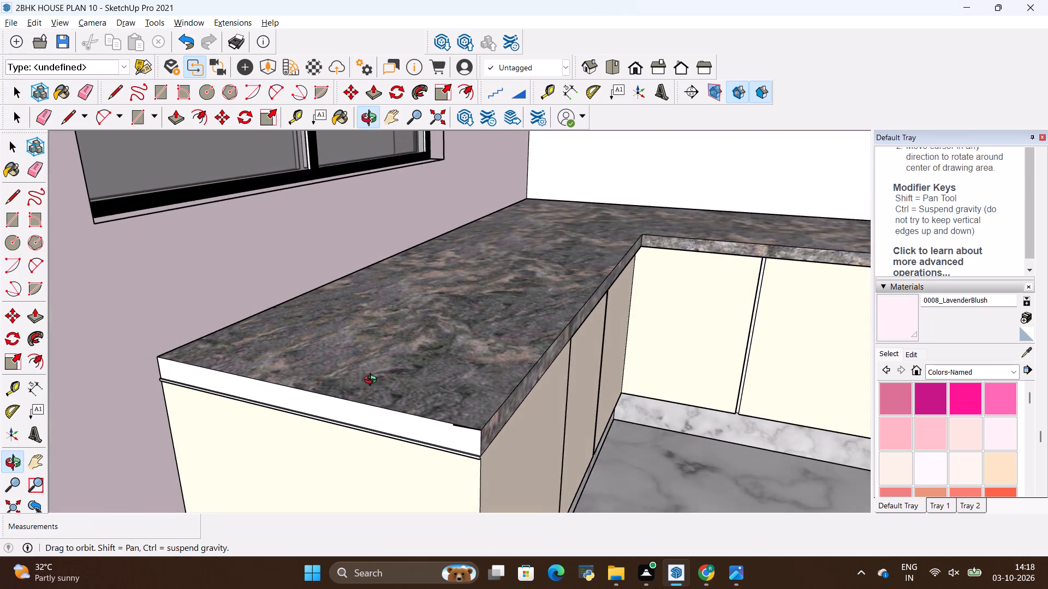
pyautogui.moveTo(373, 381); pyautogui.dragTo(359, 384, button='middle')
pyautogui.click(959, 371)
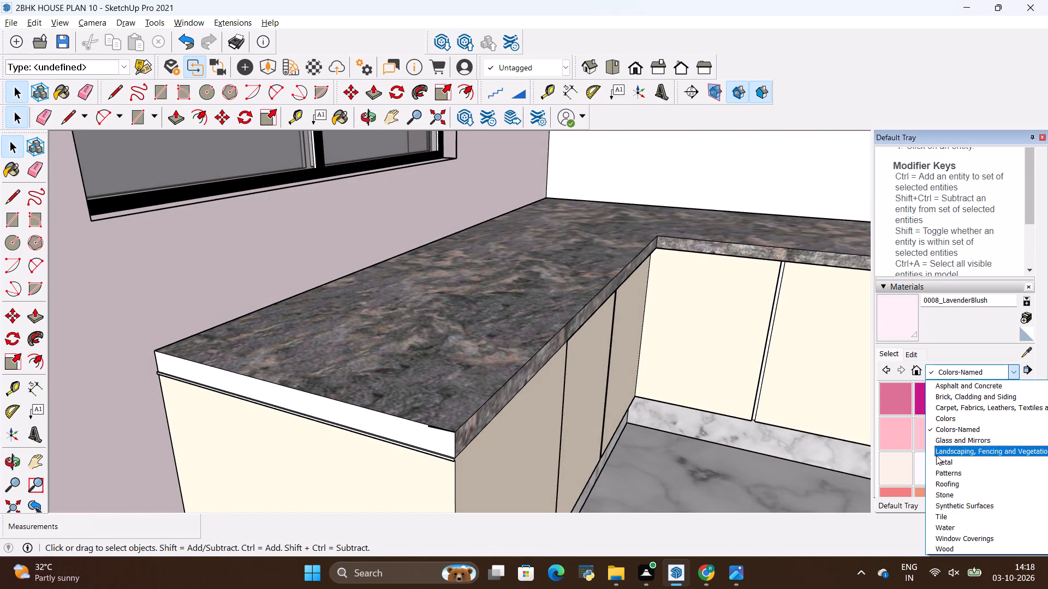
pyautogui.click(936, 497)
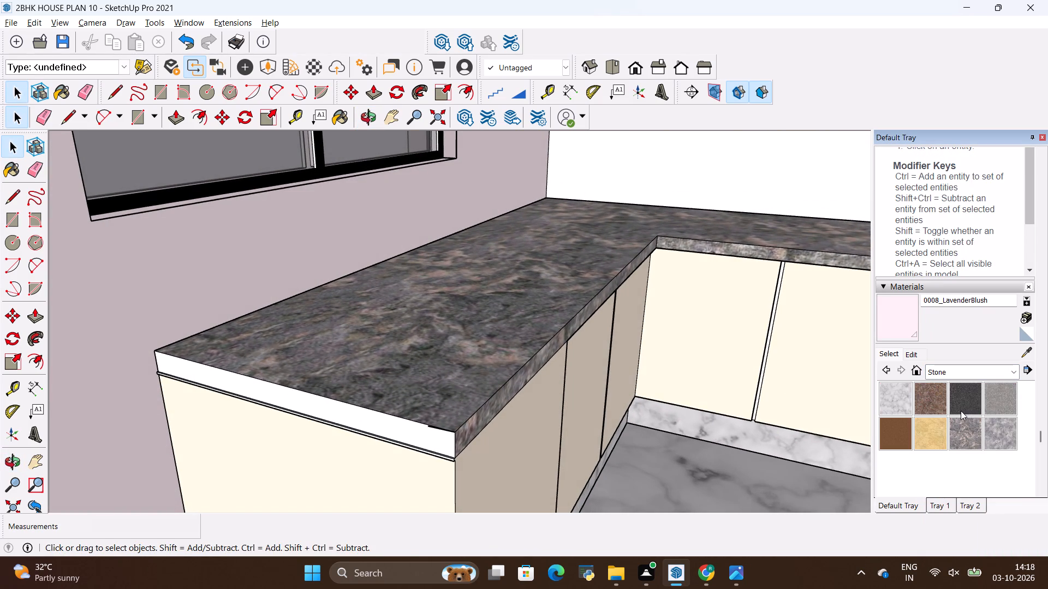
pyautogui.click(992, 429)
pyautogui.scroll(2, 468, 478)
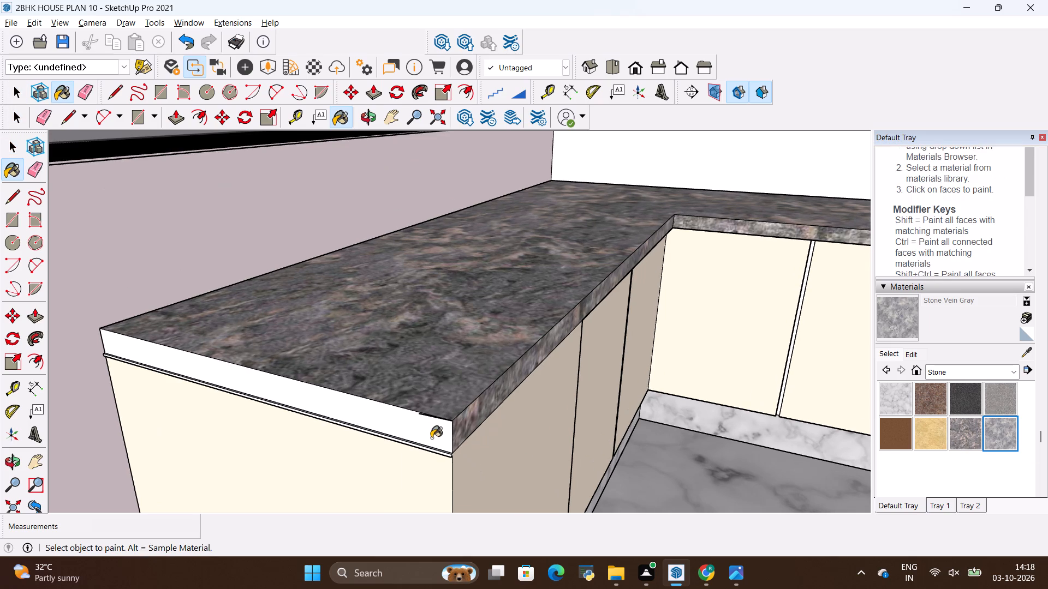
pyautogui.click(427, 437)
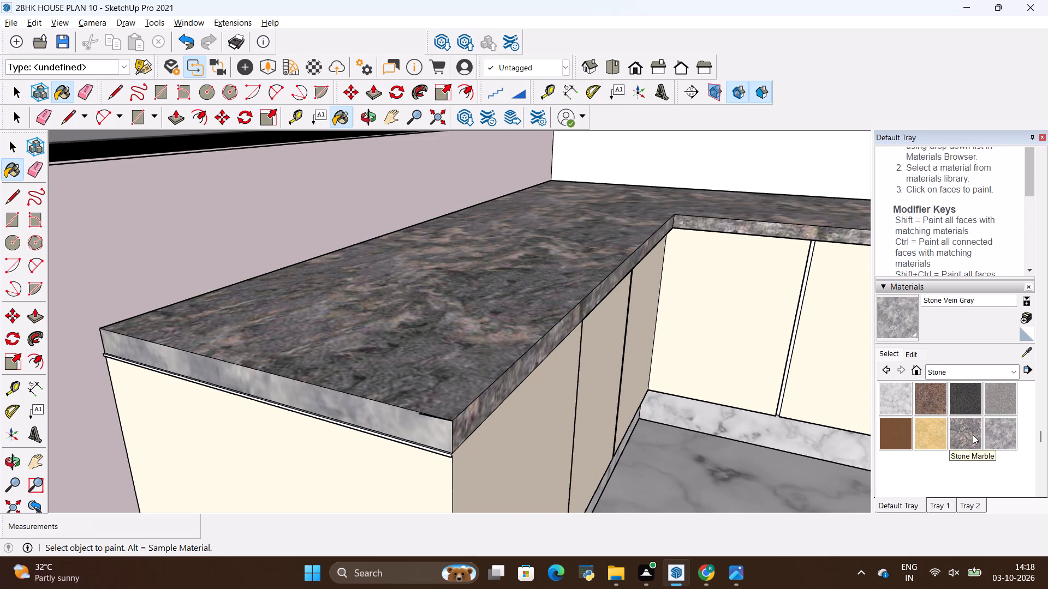
# Paint the countertop's end edge with Stone Marble to match the rest of the worktop.
pyautogui.click(972, 434)
pyautogui.click(426, 431)
pyautogui.scroll(-4, 545, 471)
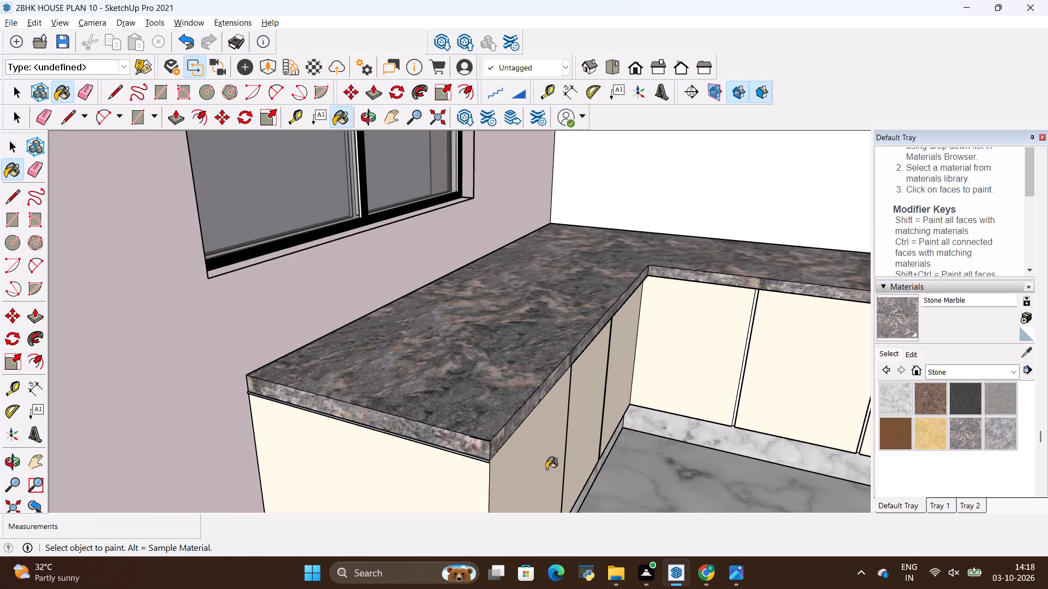
pyautogui.press('space')
# Examine the kitchen, TV unit and whole house from several angles and compare the kitchen with the L-shaped kitchen blueprint render.
pyautogui.click(300, 315)
pyautogui.scroll(-3, 520, 358)
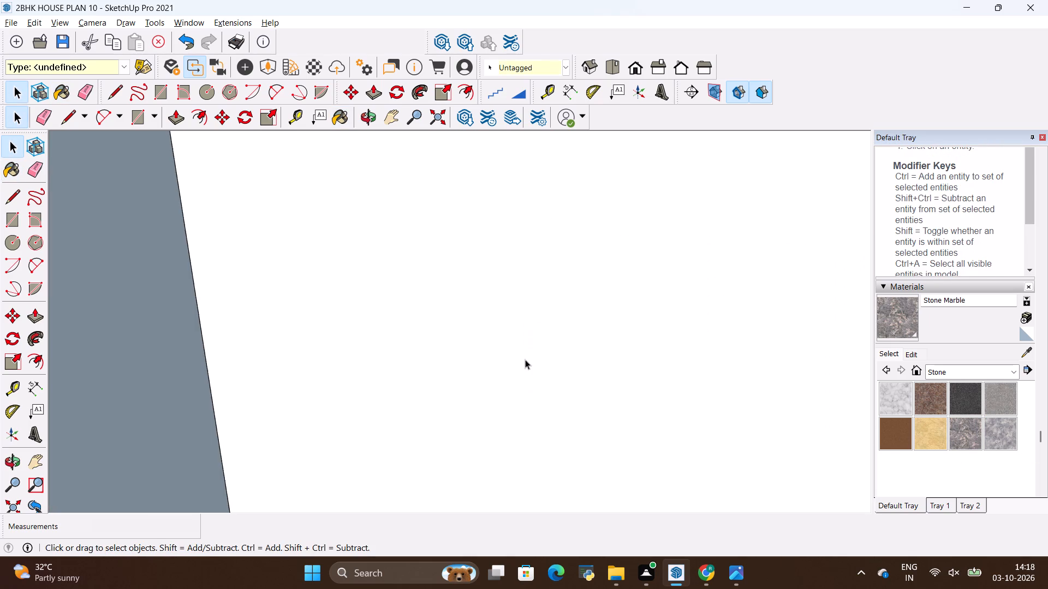
pyautogui.moveTo(539, 360); pyautogui.dragTo(432, 455, button='middle')
pyautogui.moveTo(415, 298); pyautogui.dragTo(473, 449, button='middle')
pyautogui.scroll(-20, 475, 453)
pyautogui.scroll(-6, 475, 453)
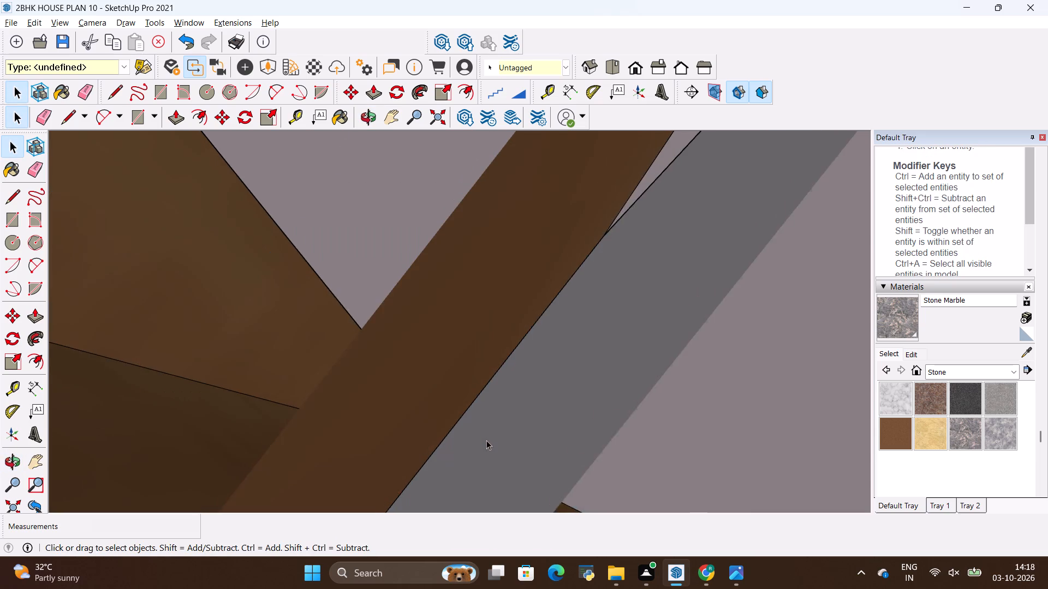
pyautogui.scroll(-20, 486, 440)
pyautogui.scroll(-20, 486, 440)
pyautogui.scroll(-4, 486, 440)
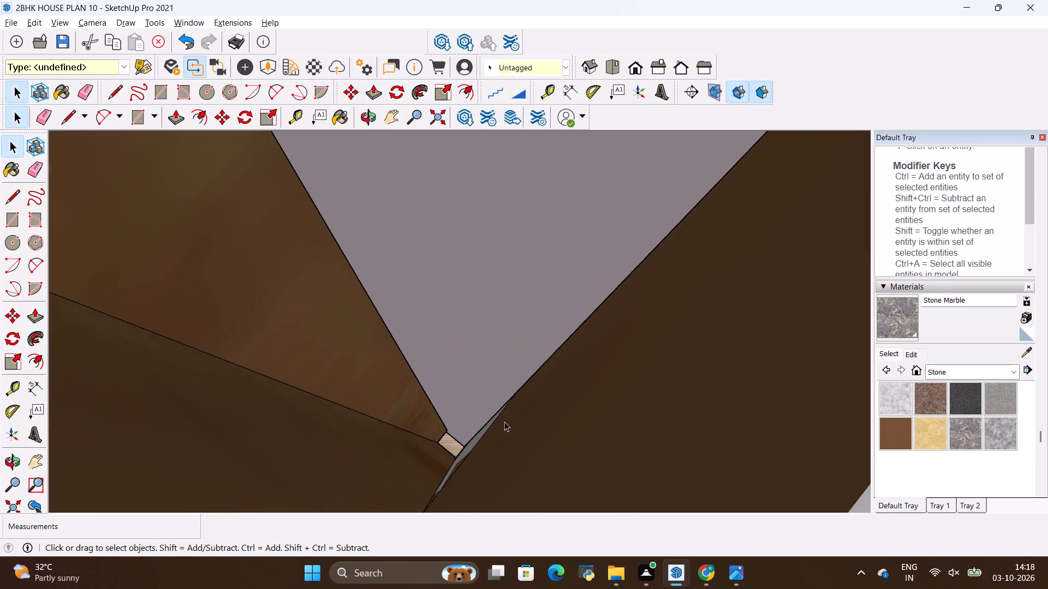
pyautogui.scroll(-20, 504, 422)
pyautogui.scroll(-20, 504, 422)
pyautogui.scroll(-3, 504, 422)
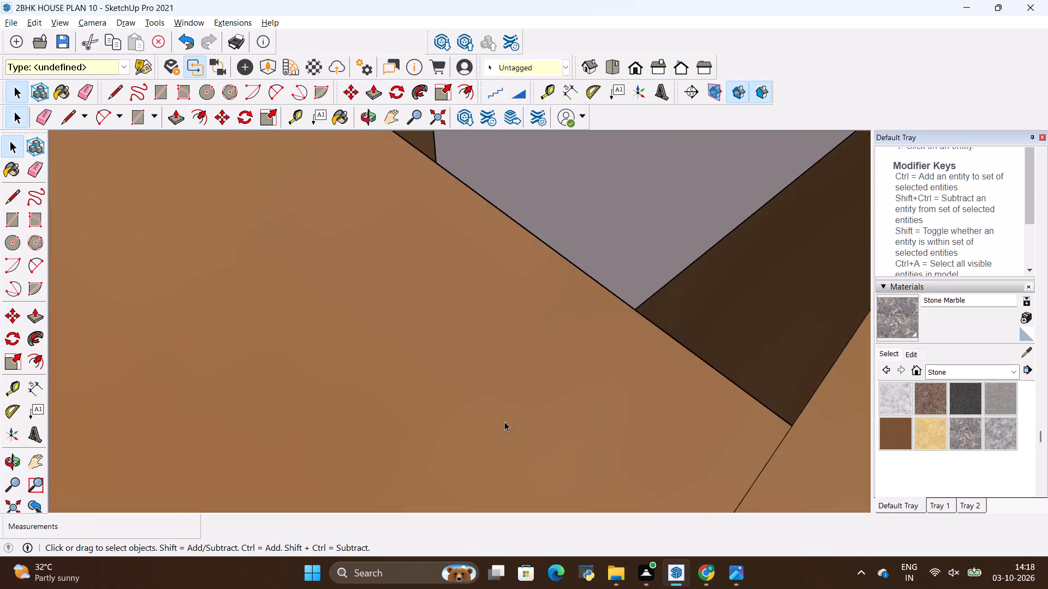
pyautogui.scroll(-20, 504, 422)
pyautogui.scroll(-20, 504, 422)
pyautogui.scroll(-3, 504, 422)
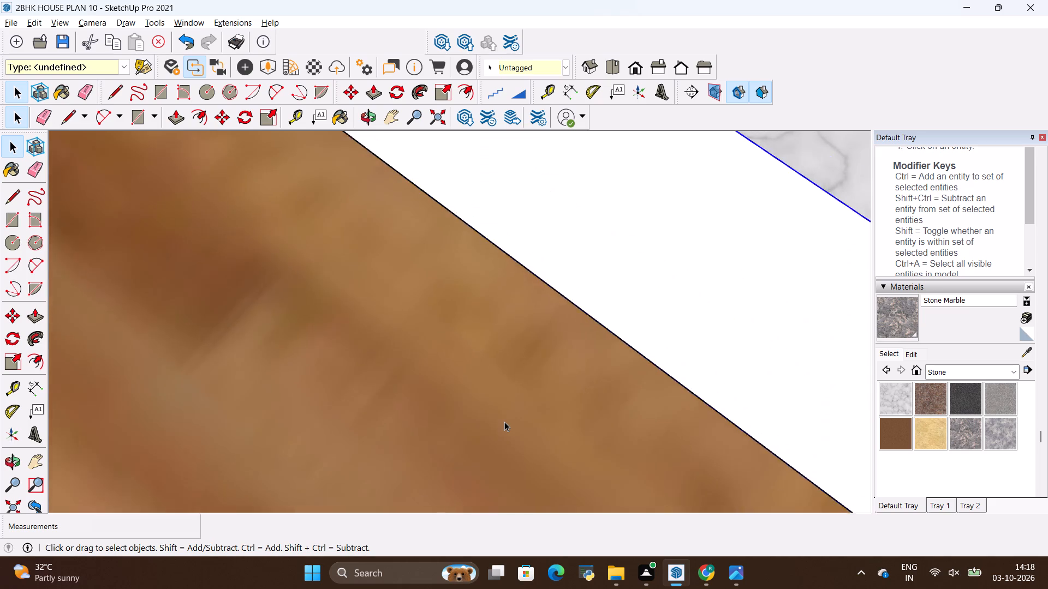
pyautogui.scroll(-20, 504, 422)
pyautogui.scroll(-19, 504, 422)
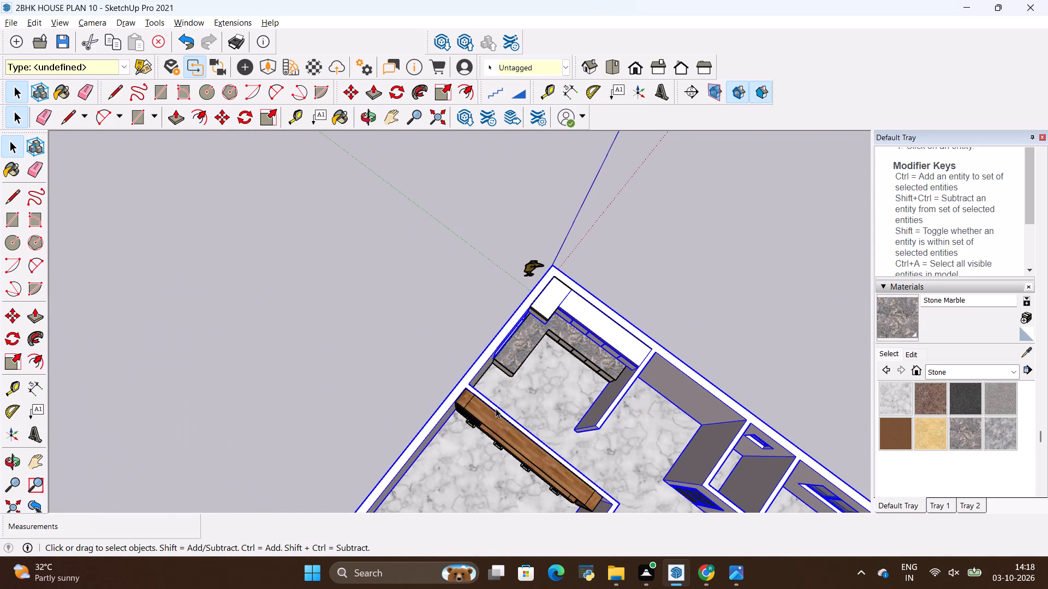
pyautogui.press('space')
pyautogui.click(410, 326)
pyautogui.moveTo(516, 414); pyautogui.dragTo(536, 244, button='middle')
pyautogui.scroll(9, 570, 257)
pyautogui.moveTo(531, 400); pyautogui.dragTo(390, 343, button='middle')
pyautogui.scroll(1, 531, 400)
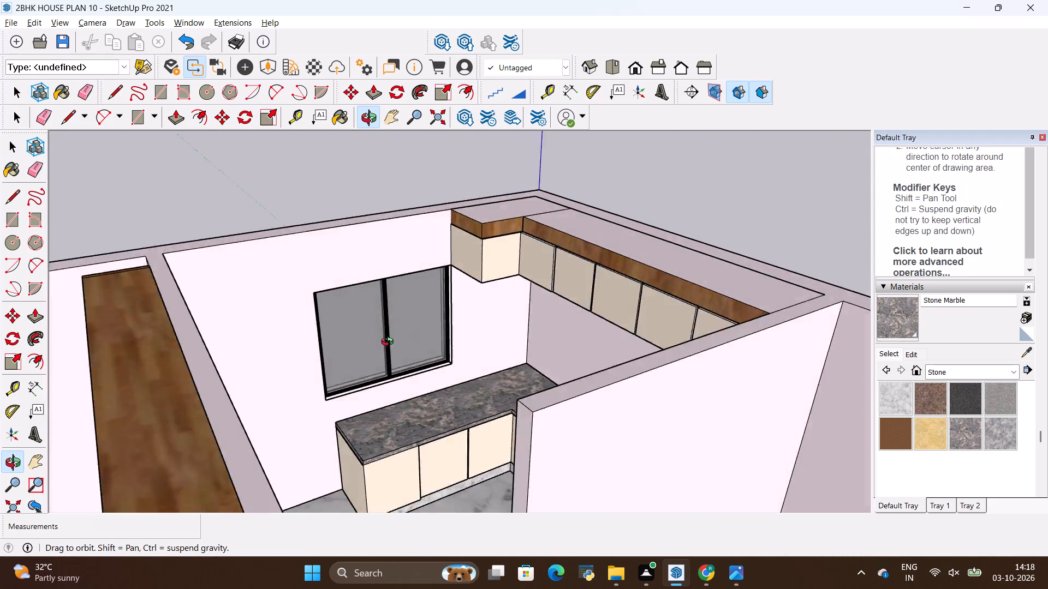
pyautogui.moveTo(390, 343); pyautogui.dragTo(668, 359, button='middle')
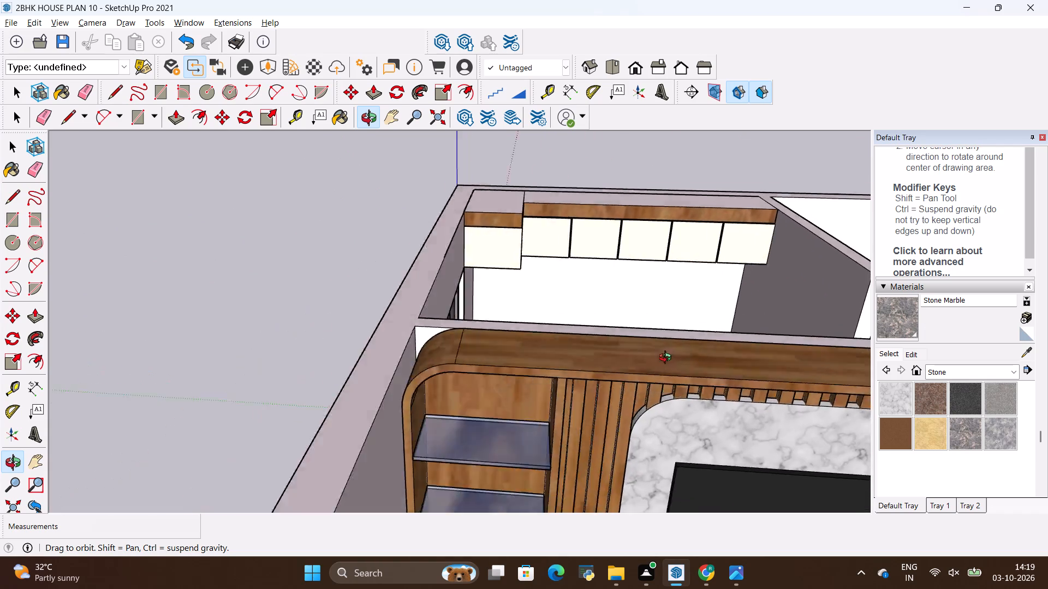
pyautogui.moveTo(668, 359); pyautogui.dragTo(190, 302, button='middle')
pyautogui.scroll(-6, 364, 350)
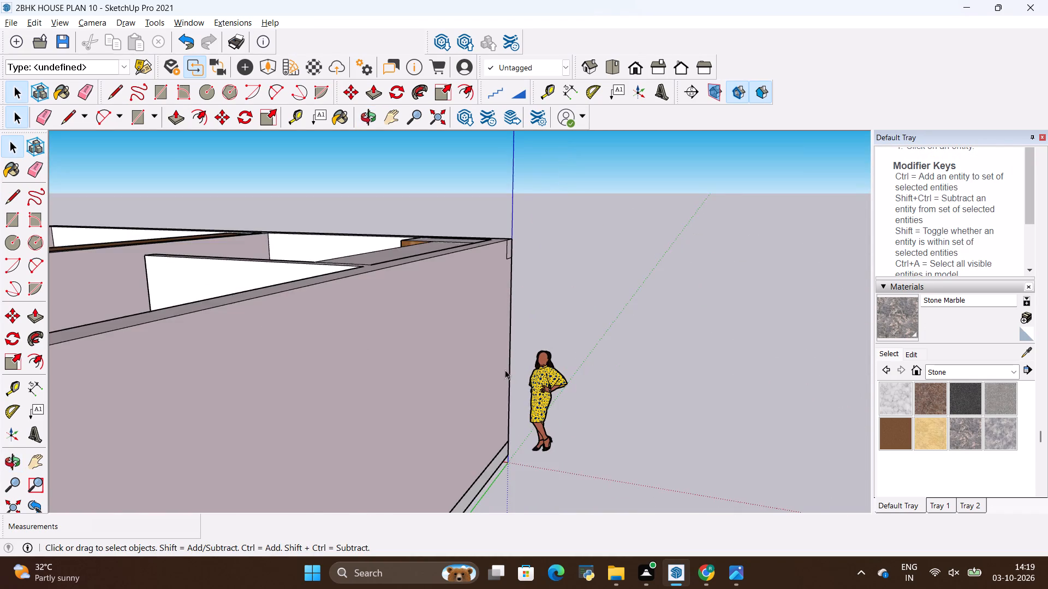
pyautogui.scroll(-13, 507, 371)
pyautogui.moveTo(245, 421); pyautogui.dragTo(610, 426, button='middle')
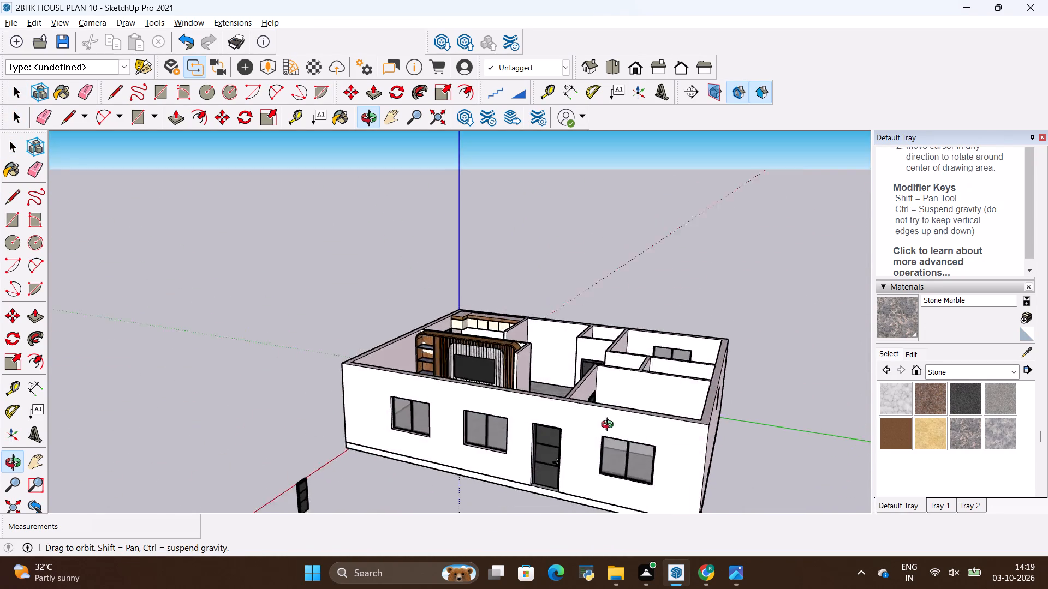
pyautogui.moveTo(610, 426); pyautogui.dragTo(551, 485, button='middle')
pyautogui.scroll(4, 450, 410)
pyautogui.scroll(2, 536, 265)
pyautogui.scroll(1, 465, 352)
pyautogui.moveTo(465, 352); pyautogui.dragTo(368, 405, button='middle')
pyautogui.hotkey('alt', 'Tab')
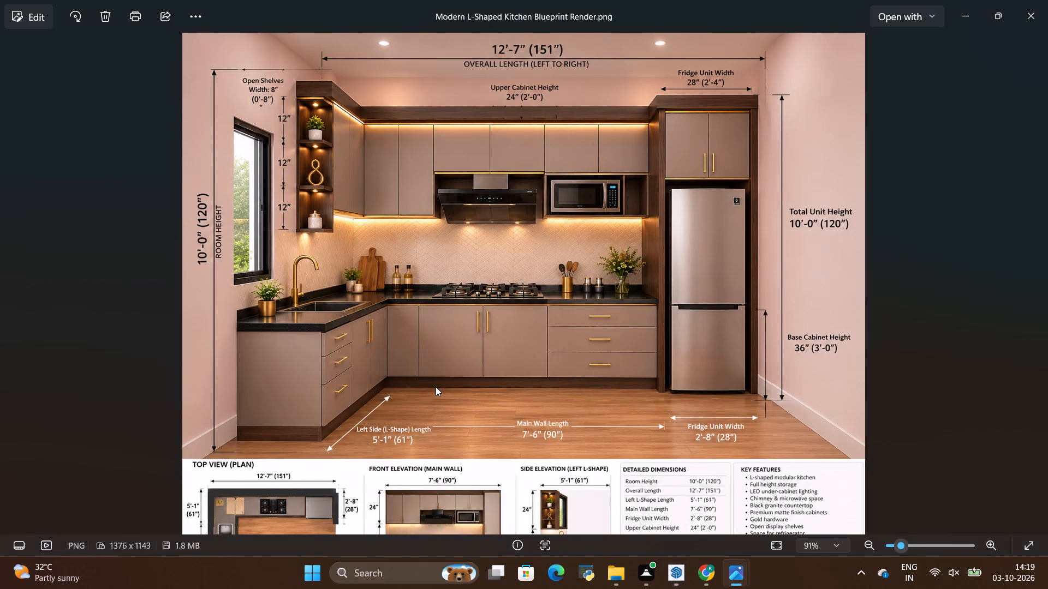
pyautogui.hotkey('alt', 'Tab')
pyautogui.scroll(-9, 437, 343)
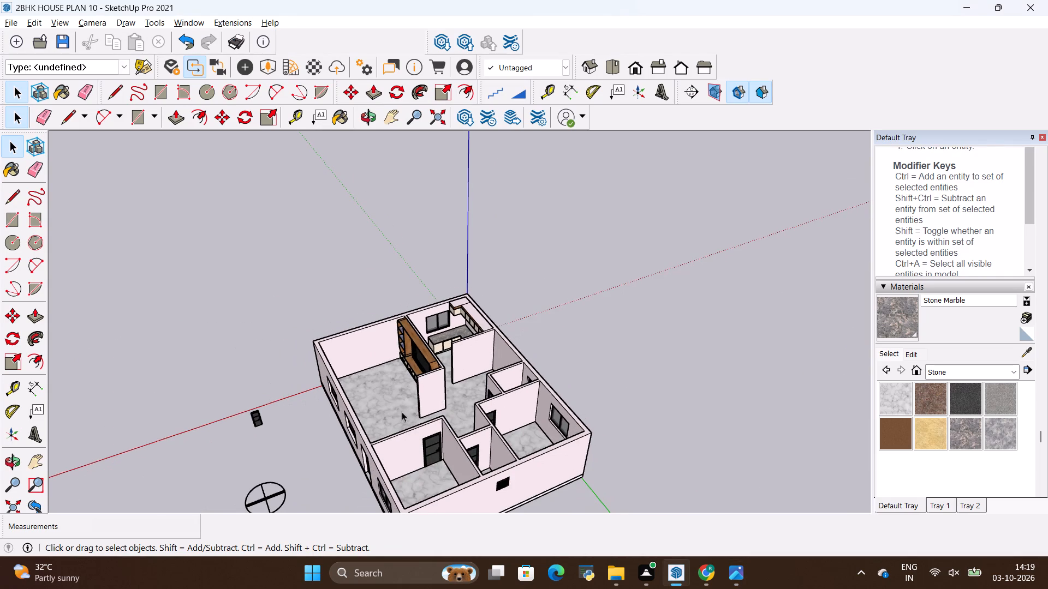
pyautogui.moveTo(402, 412); pyautogui.dragTo(415, 418, button='middle')
pyautogui.scroll(4, 395, 427)
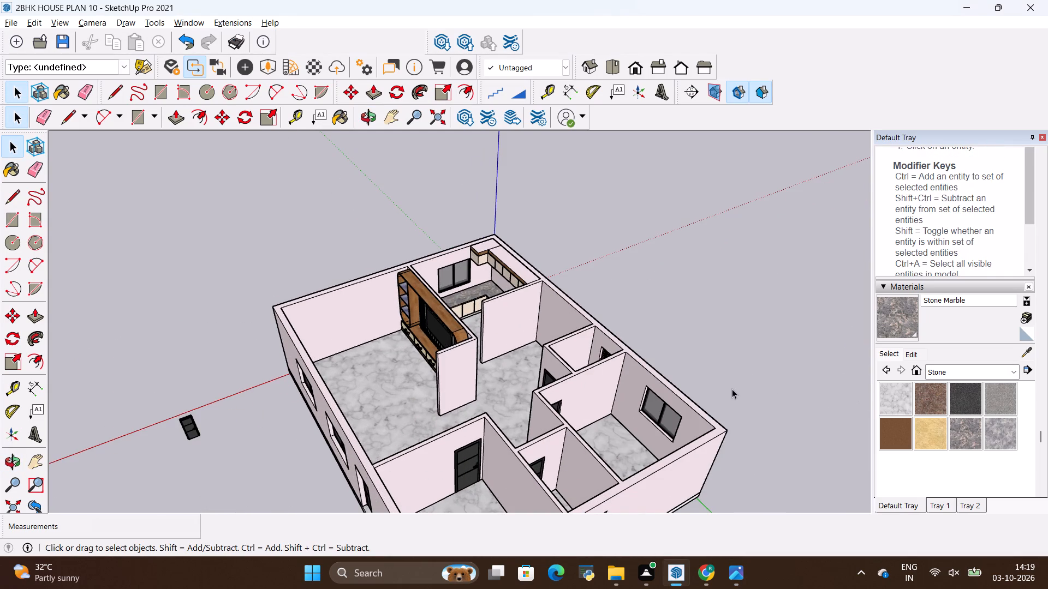
# Save the house model.
pyautogui.hotkey('ctrl', 's')
pyautogui.hotkey('ctrl', 's')
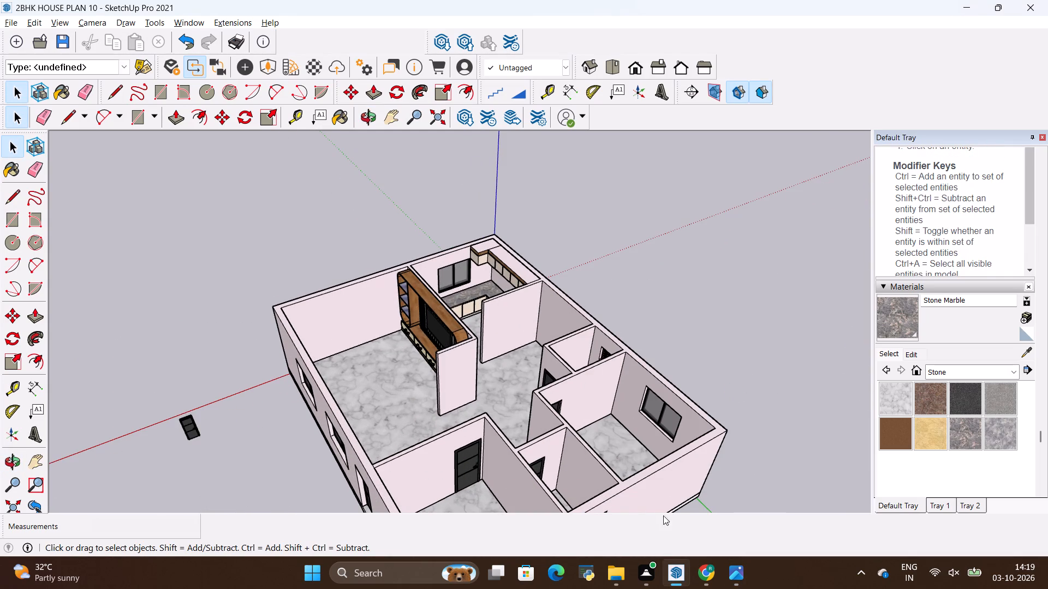
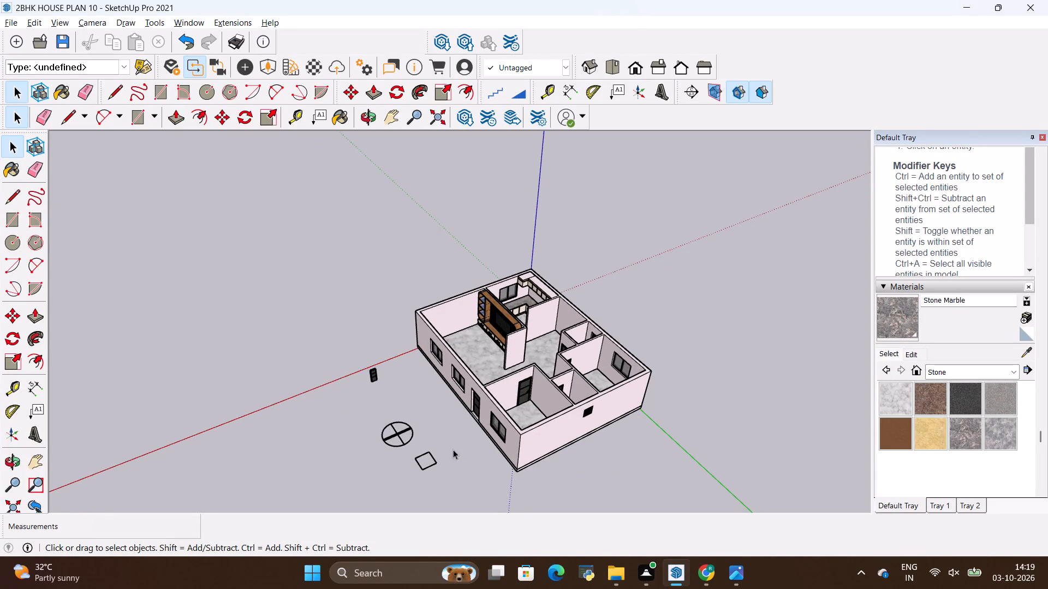
# Examine the house model's rooms and layout from above and from the front.
pyautogui.moveTo(464, 452); pyautogui.dragTo(555, 480, button='middle')
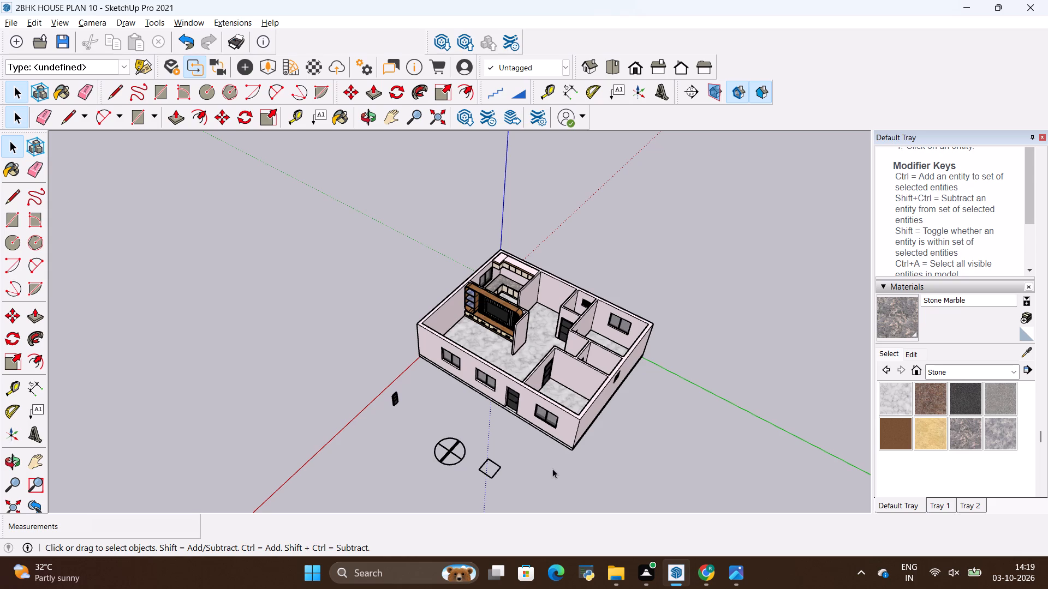
pyautogui.scroll(2, 445, 468)
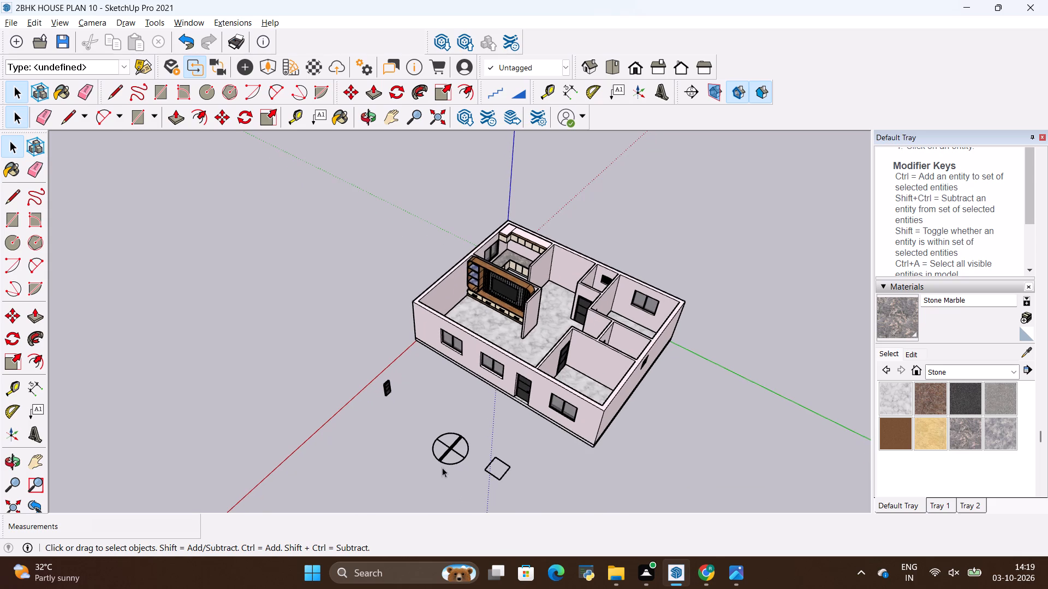
pyautogui.moveTo(514, 377); pyautogui.dragTo(483, 496, button='middle')
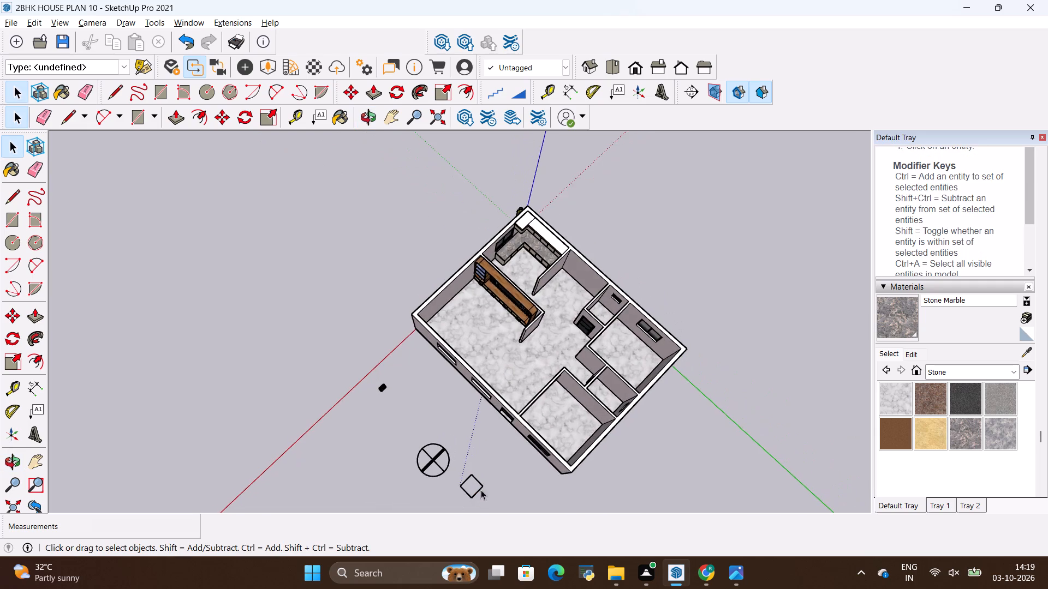
pyautogui.scroll(3, 540, 335)
pyautogui.scroll(4, 485, 318)
pyautogui.scroll(-4, 556, 362)
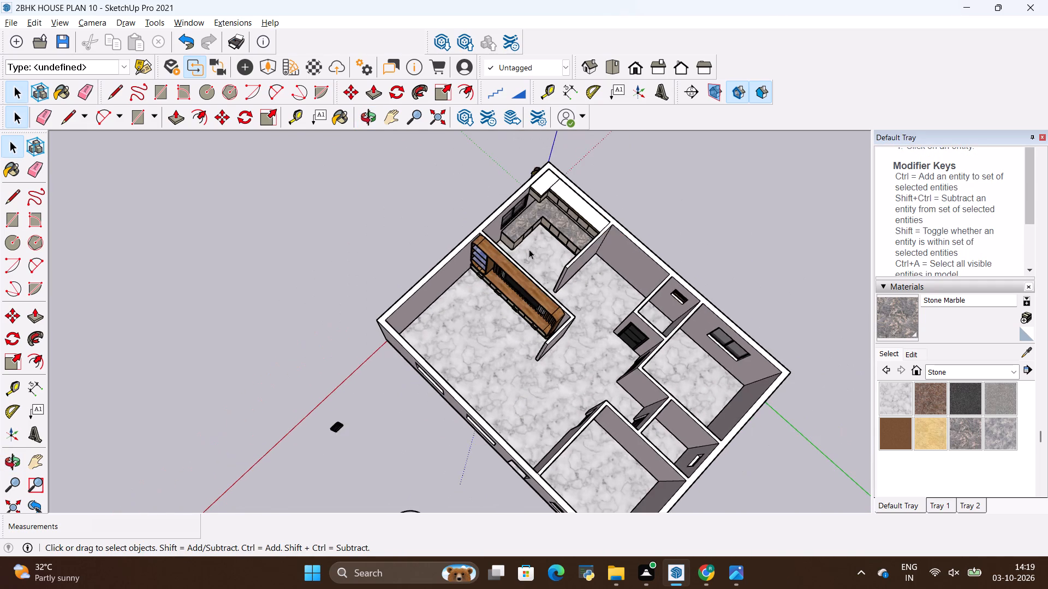
pyautogui.scroll(3, 528, 241)
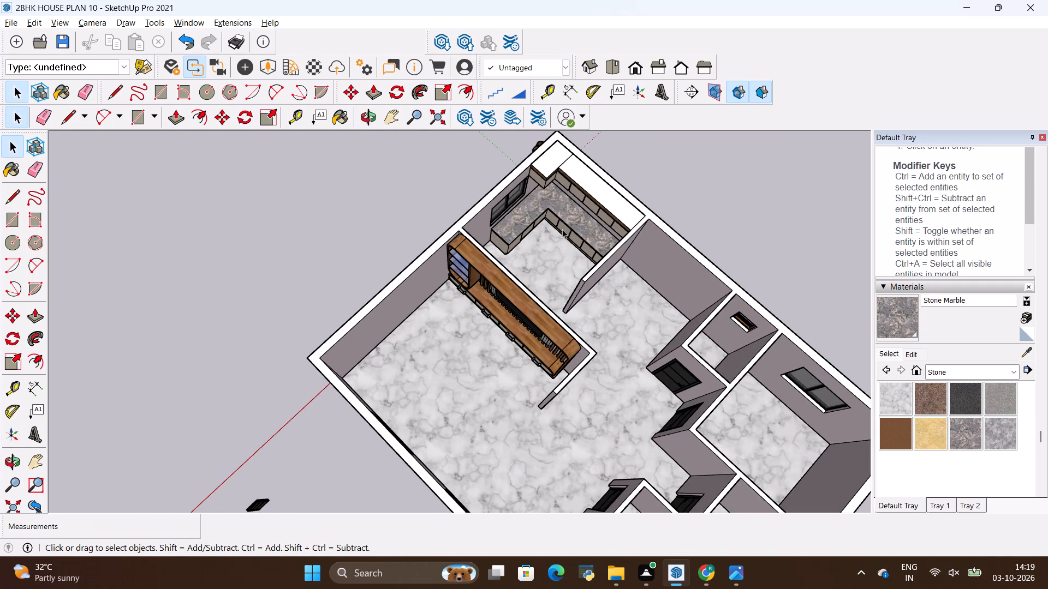
pyautogui.scroll(3, 571, 237)
pyautogui.scroll(-6, 408, 365)
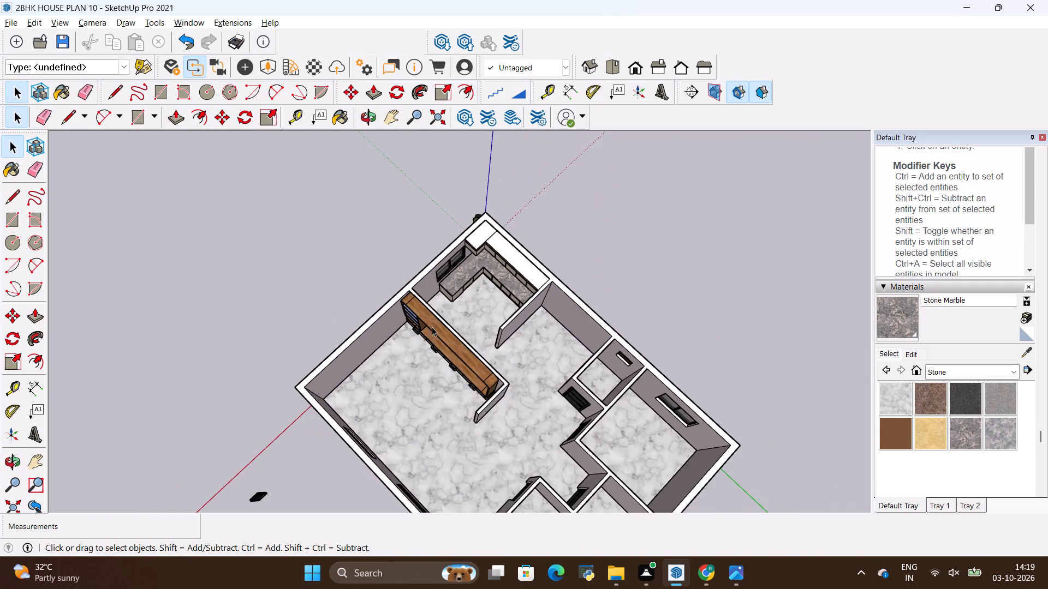
pyautogui.scroll(-5, 546, 316)
pyautogui.moveTo(472, 428); pyautogui.dragTo(562, 267, button='middle')
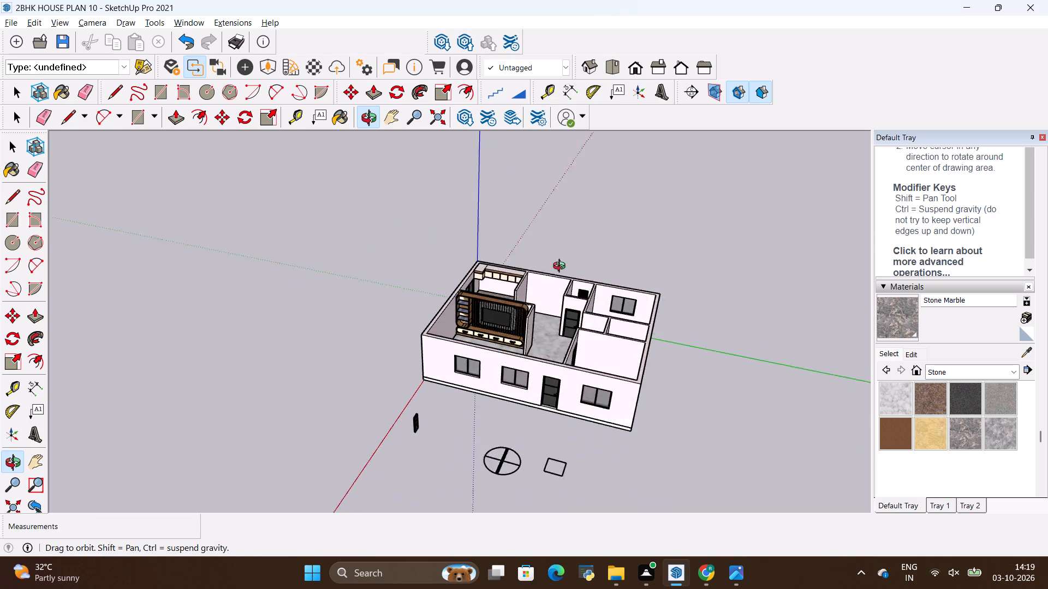
pyautogui.moveTo(562, 267); pyautogui.dragTo(546, 287, button='middle')
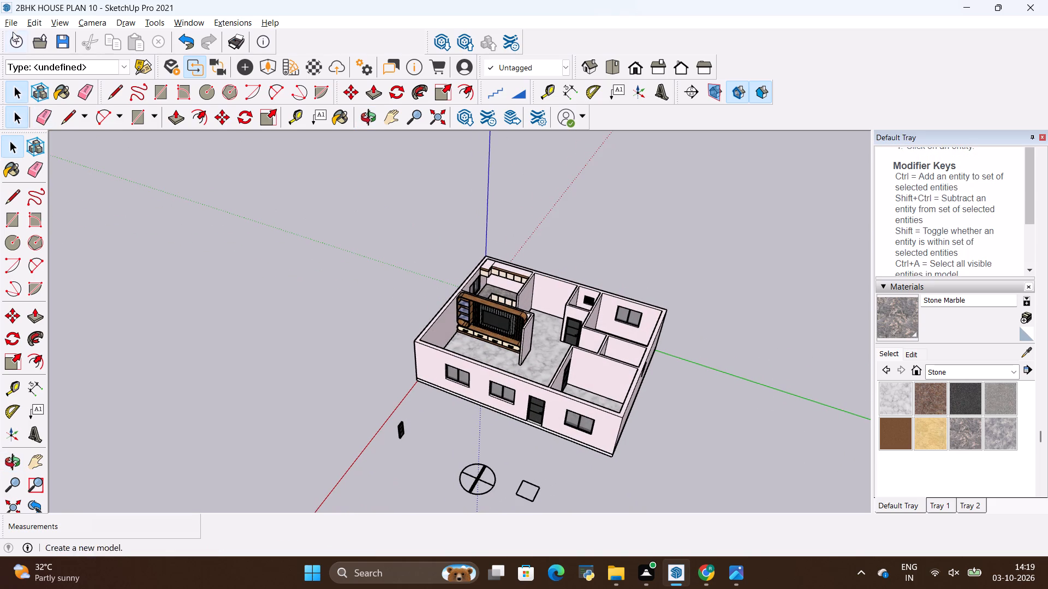
# Import the Bed (1) model from the ALL 3D WAREHOUSE ITEMS folder and place it outside, beside the house.
pyautogui.click(14, 27)
pyautogui.click(43, 247)
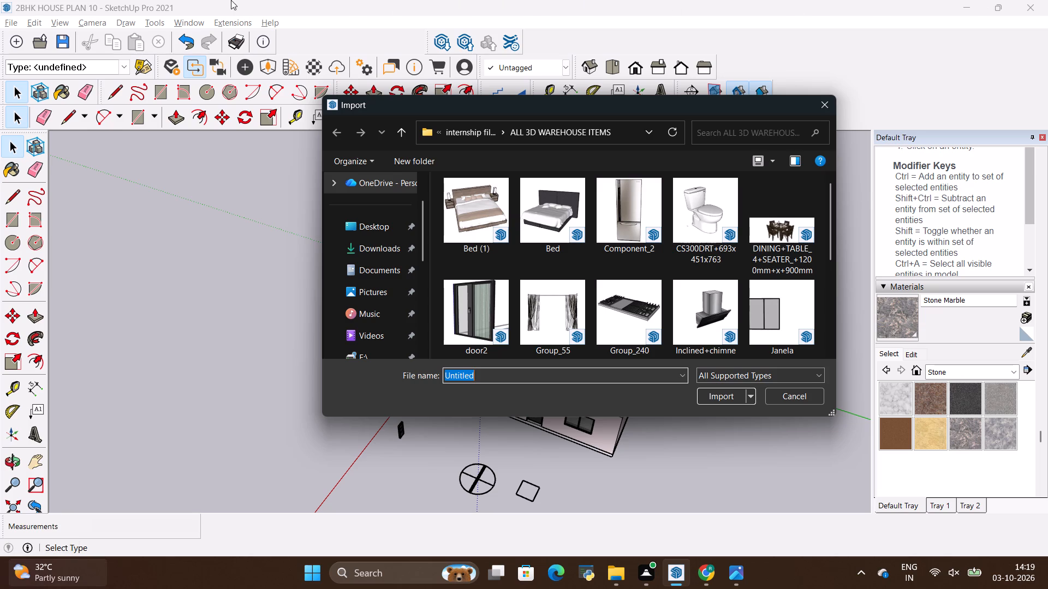
pyautogui.click(477, 200)
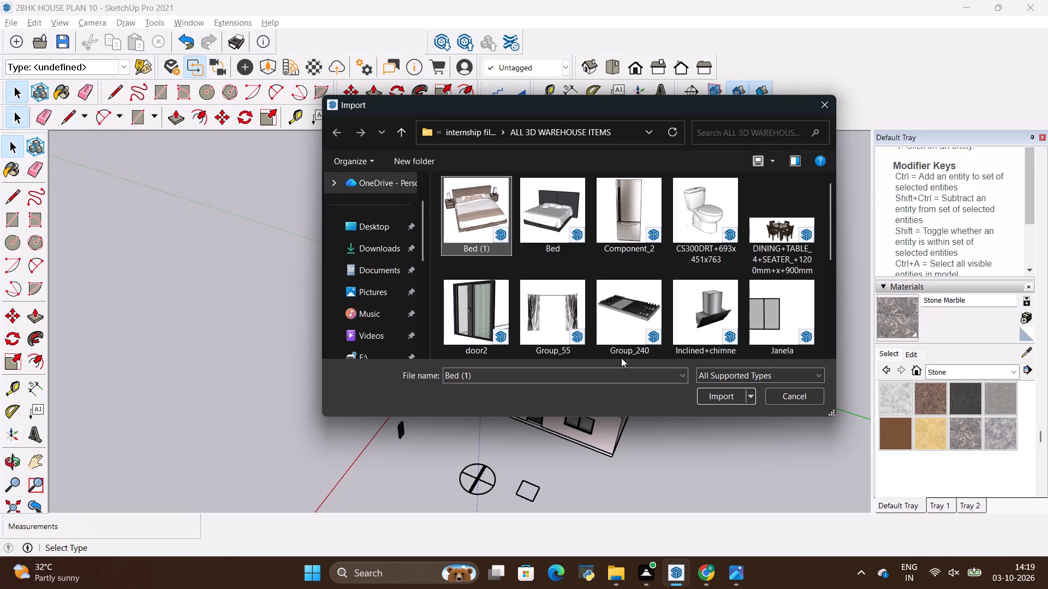
pyautogui.click(723, 395)
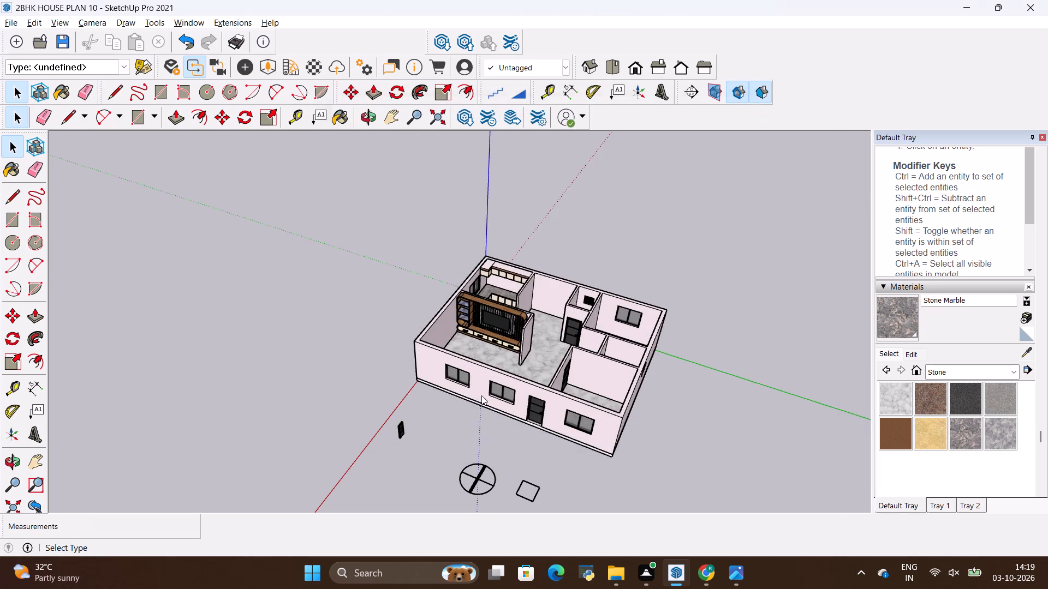
pyautogui.scroll(-5, 419, 396)
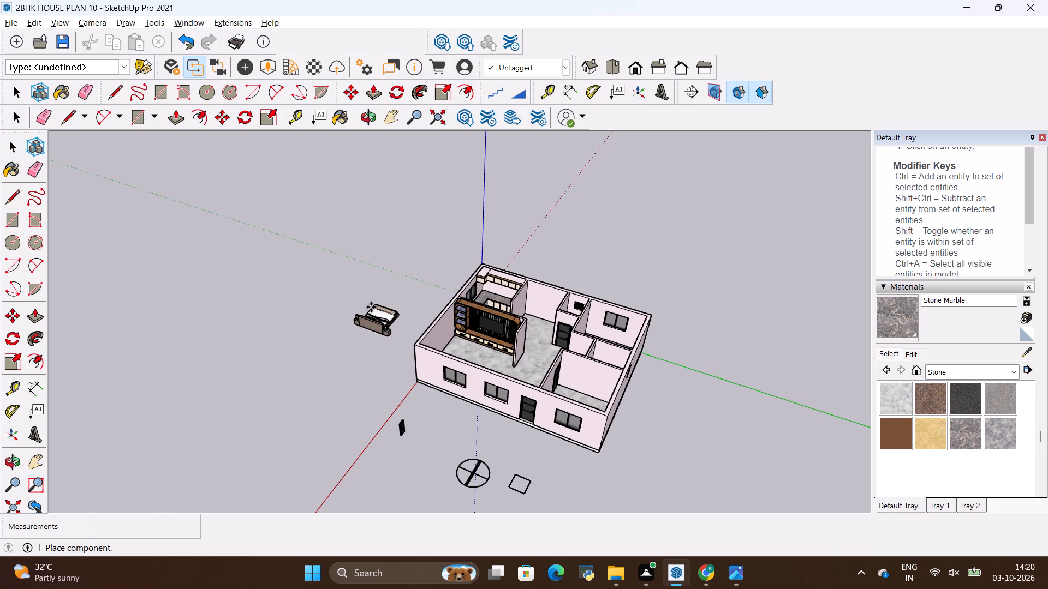
pyautogui.click(371, 307)
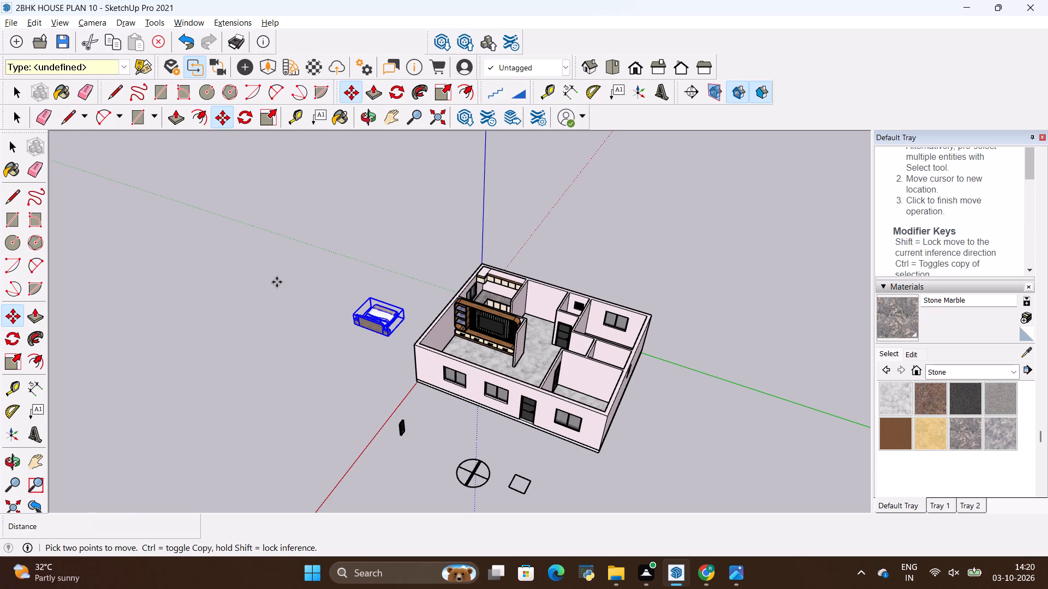
# Examine the imported bed and its orientation relative to the house from several sides.
pyautogui.scroll(1, 333, 349)
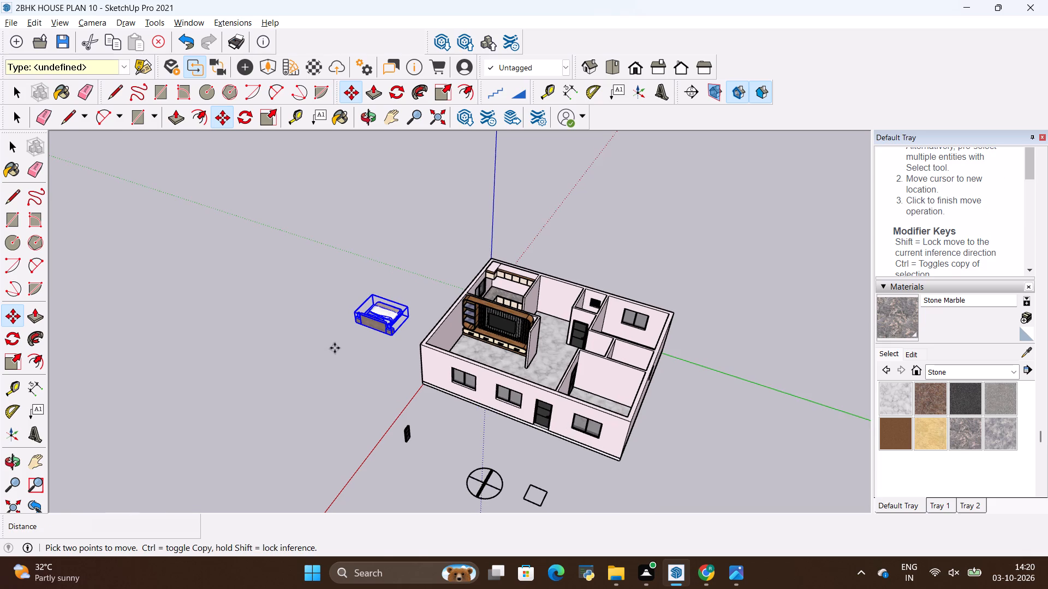
pyautogui.scroll(9, 336, 345)
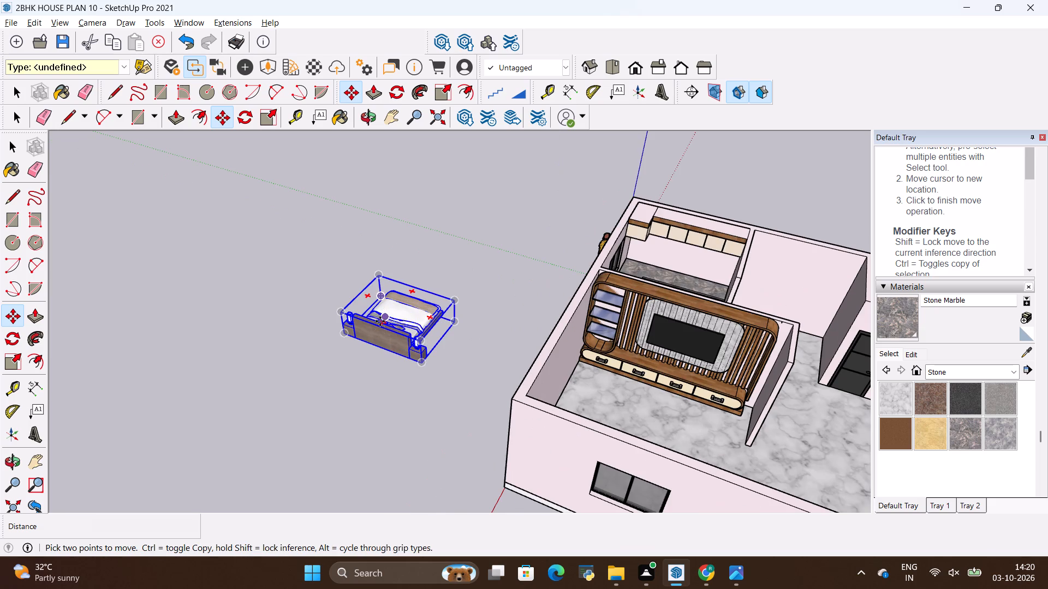
pyautogui.scroll(3, 386, 365)
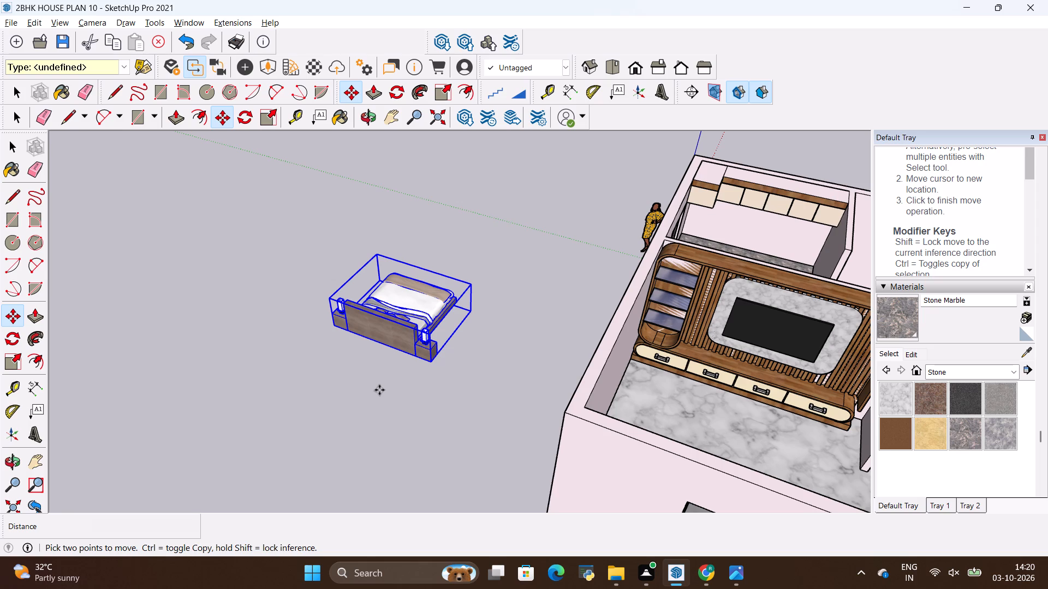
pyautogui.scroll(3, 447, 368)
pyautogui.scroll(-11, 341, 262)
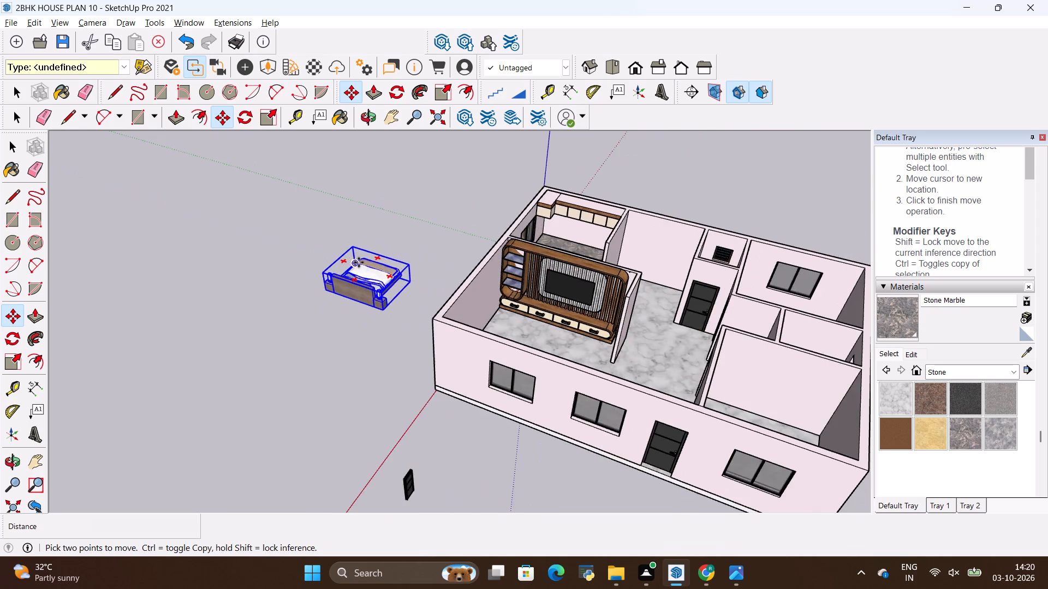
pyautogui.scroll(-4, 407, 262)
pyautogui.moveTo(394, 305); pyautogui.dragTo(206, 401, button='middle')
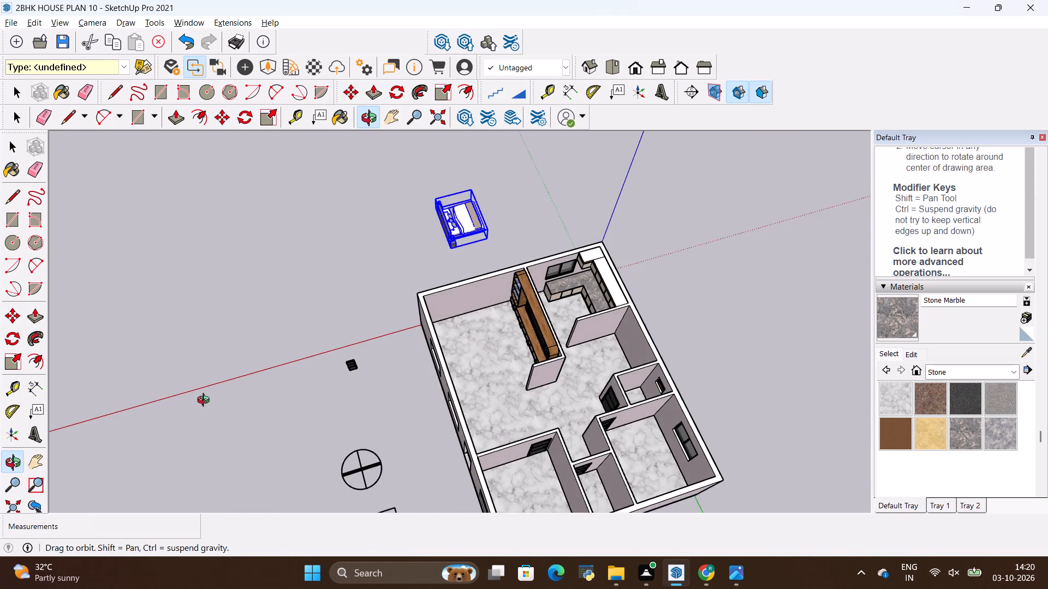
pyautogui.moveTo(206, 401); pyautogui.dragTo(558, 424, button='middle')
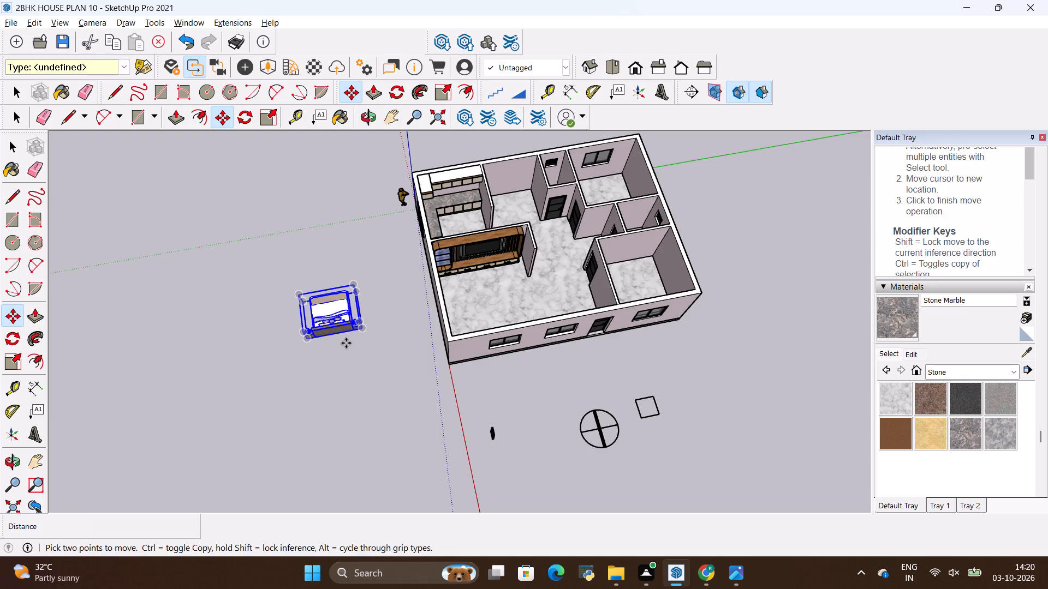
pyautogui.scroll(12, 346, 343)
pyautogui.moveTo(271, 326); pyautogui.dragTo(425, 437, button='middle')
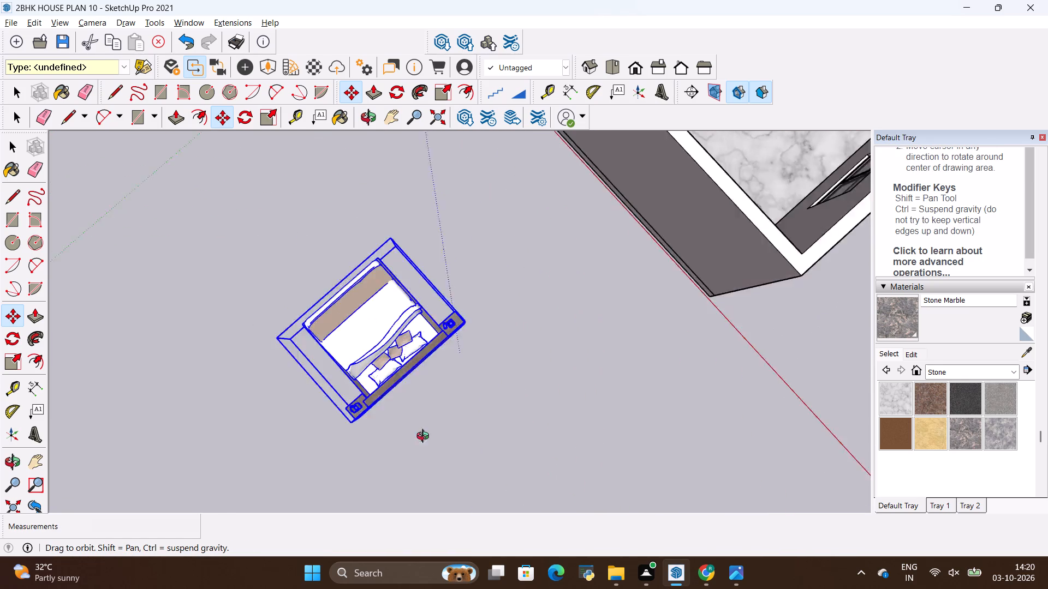
pyautogui.moveTo(425, 437); pyautogui.dragTo(815, 297, button='middle')
pyautogui.scroll(-10, 508, 400)
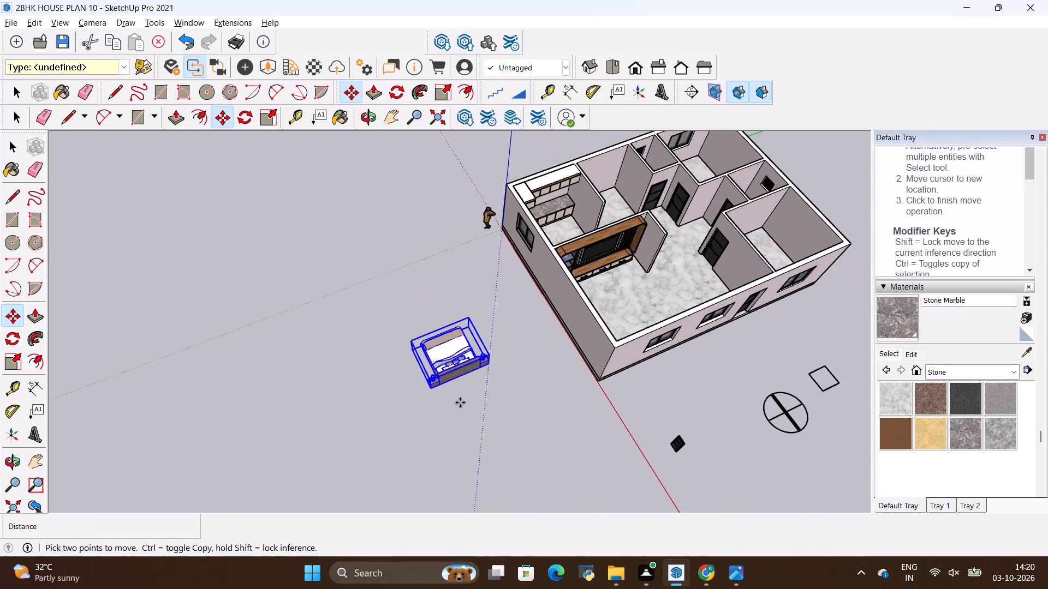
pyautogui.moveTo(406, 402); pyautogui.dragTo(733, 318, button='middle')
pyautogui.moveTo(255, 388); pyautogui.dragTo(571, 438, button='middle')
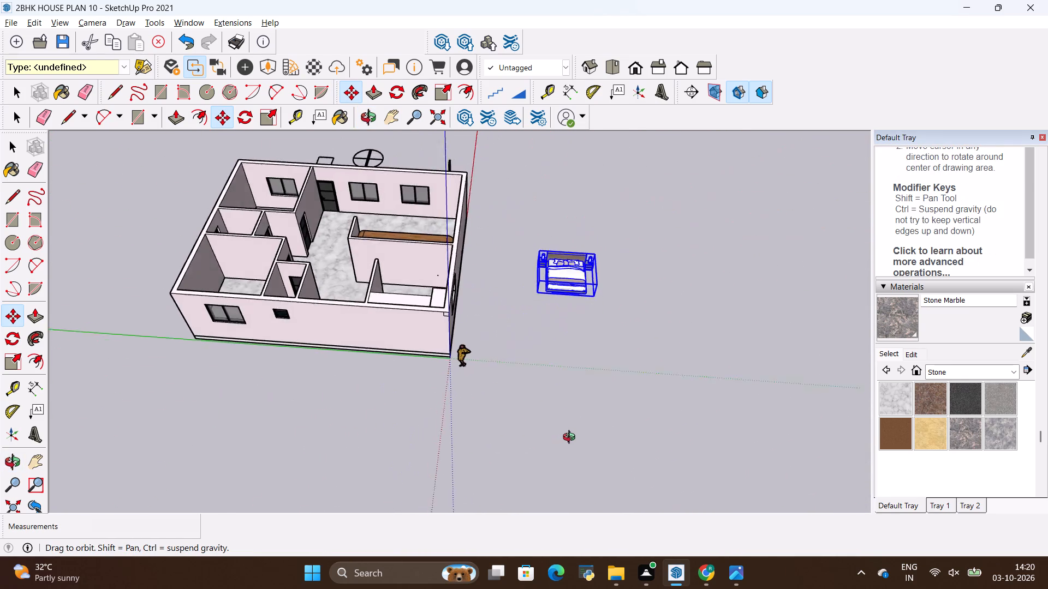
pyautogui.moveTo(571, 438); pyautogui.dragTo(531, 461, button='middle')
# Move the bed by its bottom corner about 51' 7" into the front corner bedroom, with the headboard toward the window wall.
pyautogui.scroll(10, 532, 310)
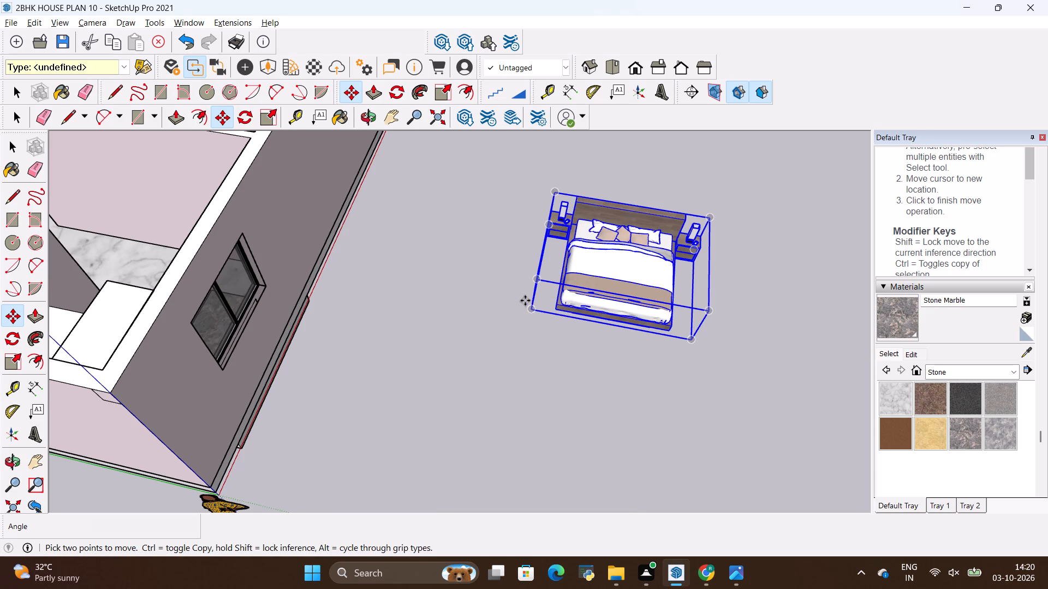
pyautogui.press('m')
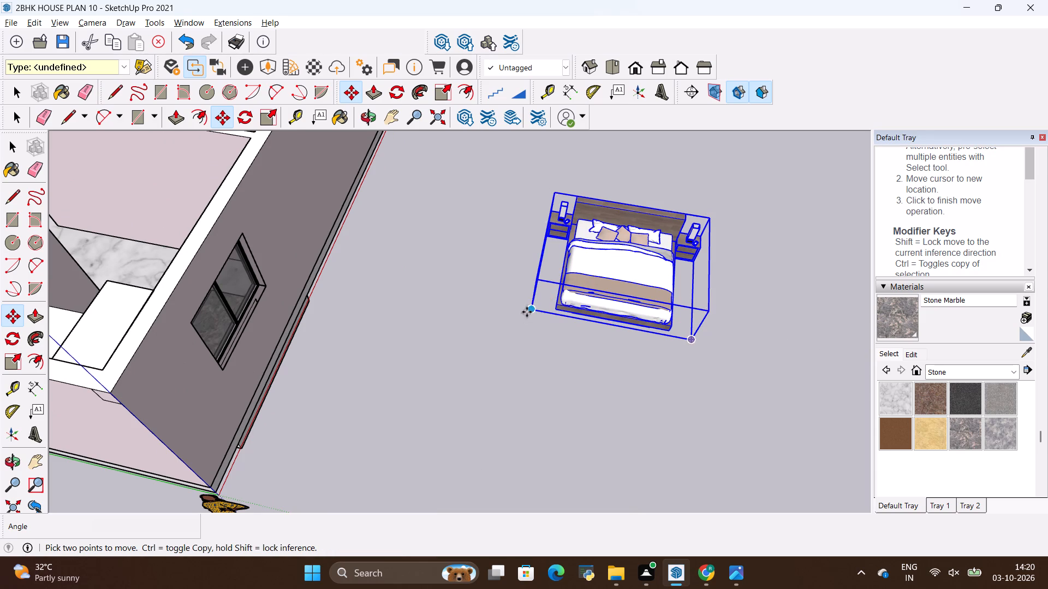
pyautogui.click(527, 310)
pyautogui.scroll(-18, 587, 351)
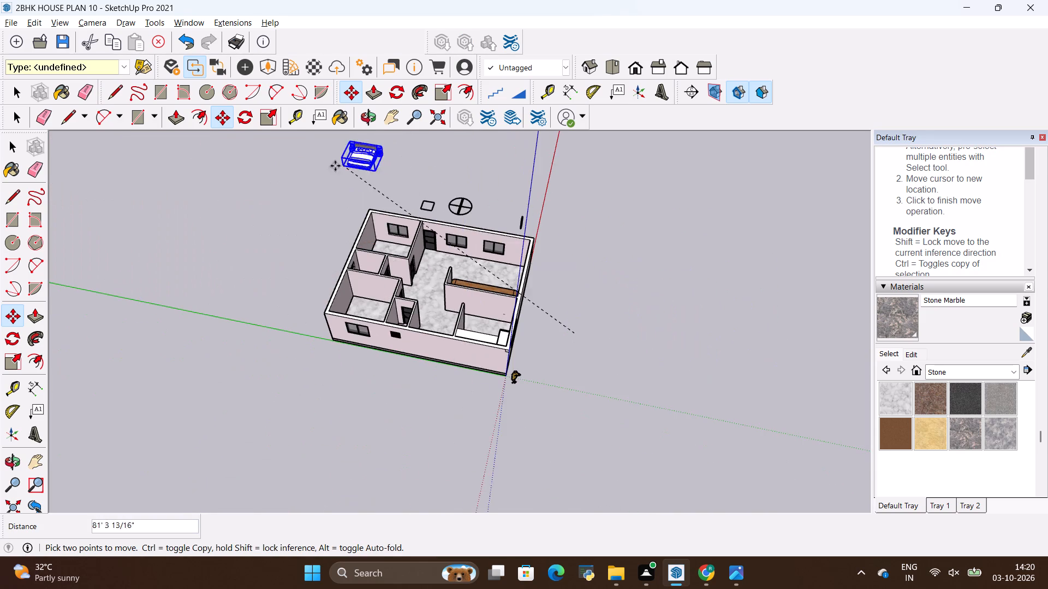
pyautogui.scroll(9, 309, 178)
pyautogui.scroll(7, 401, 288)
pyautogui.moveTo(403, 304); pyautogui.dragTo(395, 315, button='middle')
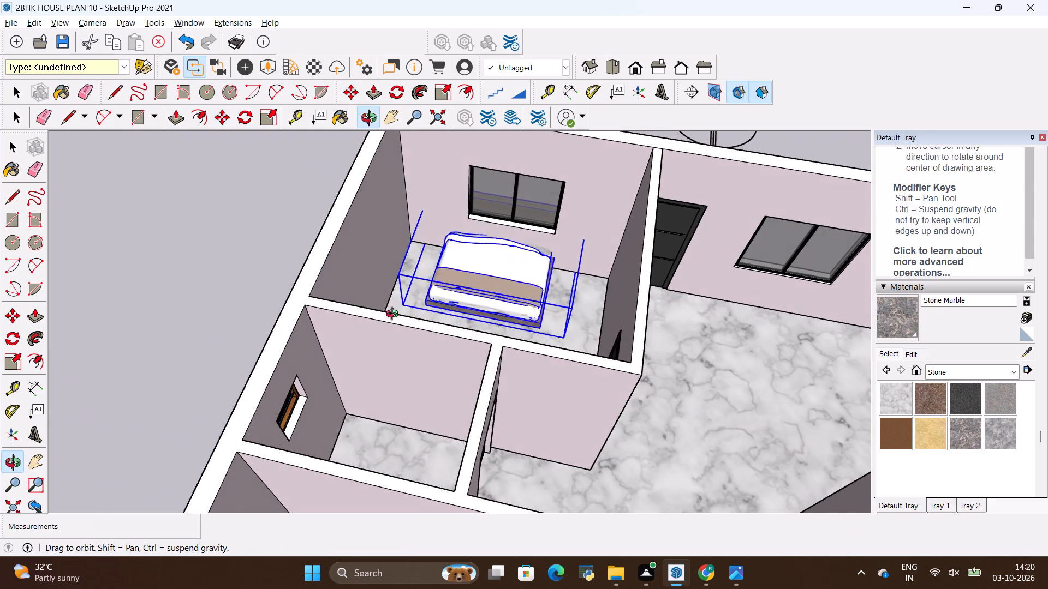
pyautogui.moveTo(395, 315); pyautogui.dragTo(344, 409, button='middle')
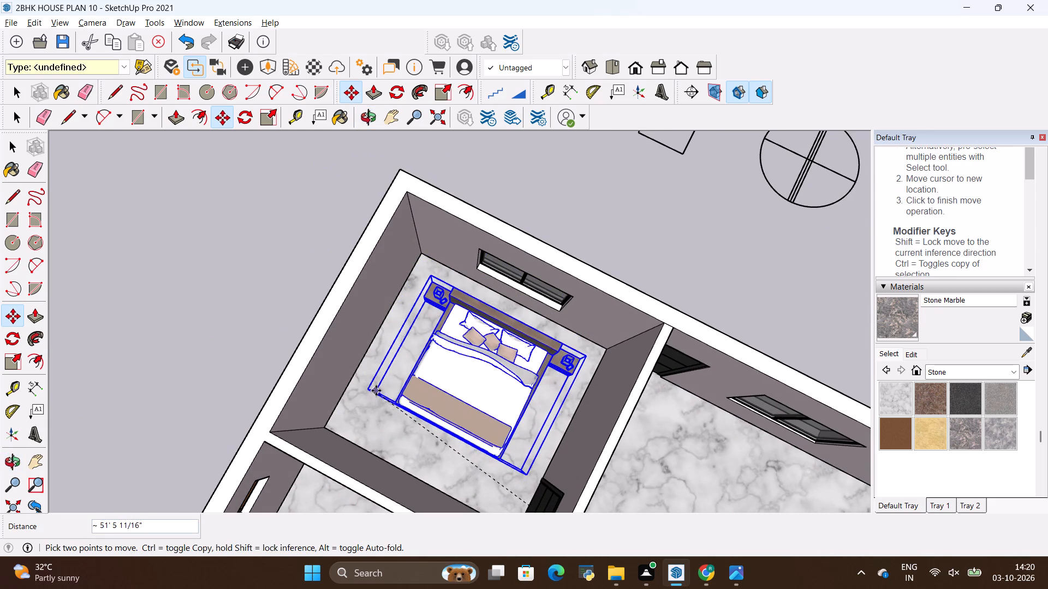
pyautogui.click(377, 386)
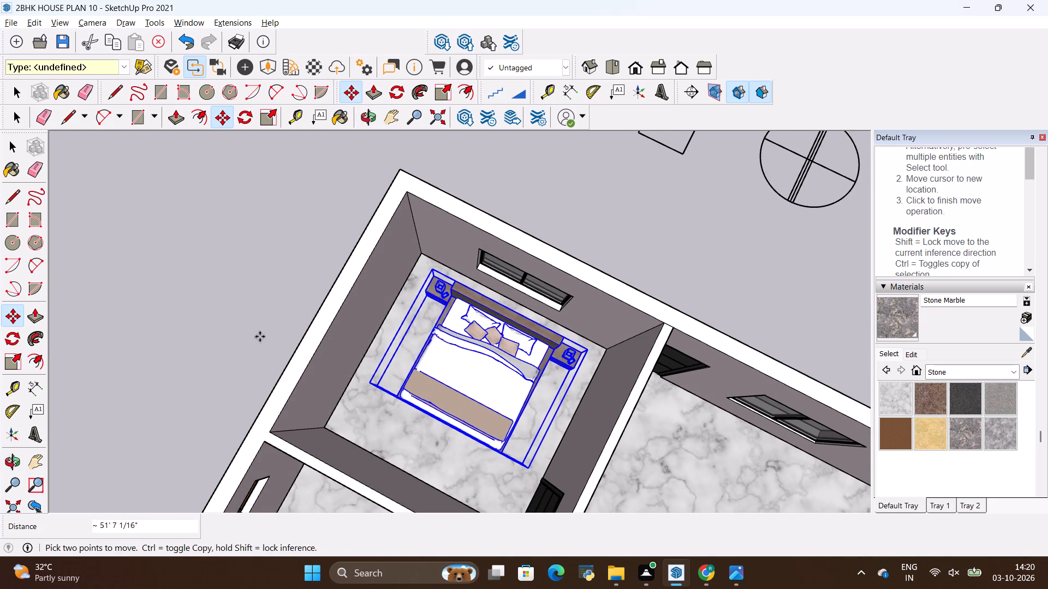
# Copy the bed from the front bedroom to the open ground outside the house, about 29' 11" away.
pyautogui.scroll(-12, 241, 294)
pyautogui.scroll(-4, 307, 253)
pyautogui.scroll(8, 341, 352)
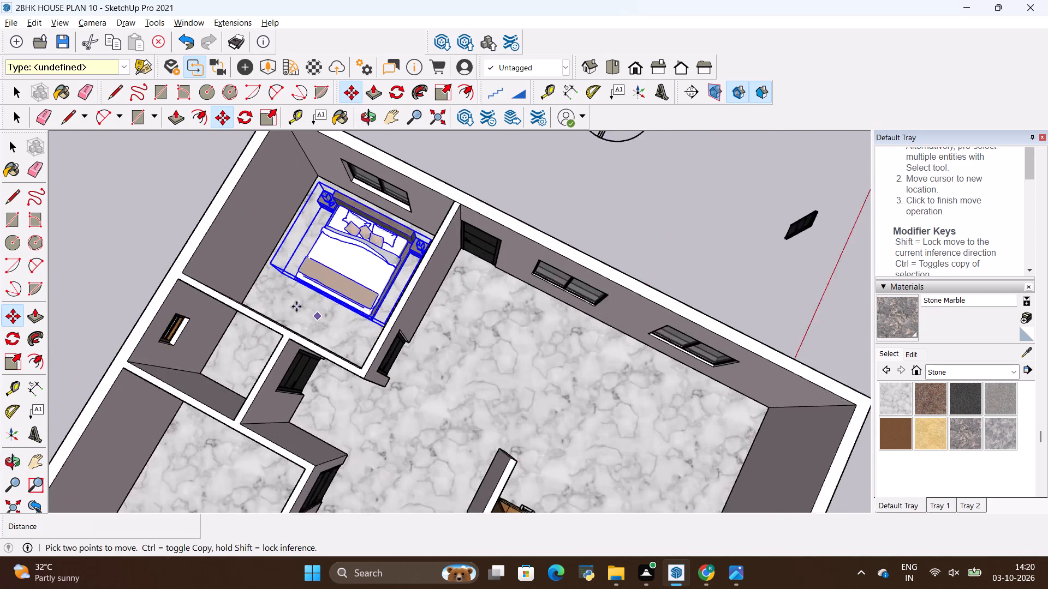
pyautogui.scroll(2, 296, 306)
pyautogui.press('m')
pyautogui.scroll(8, 283, 291)
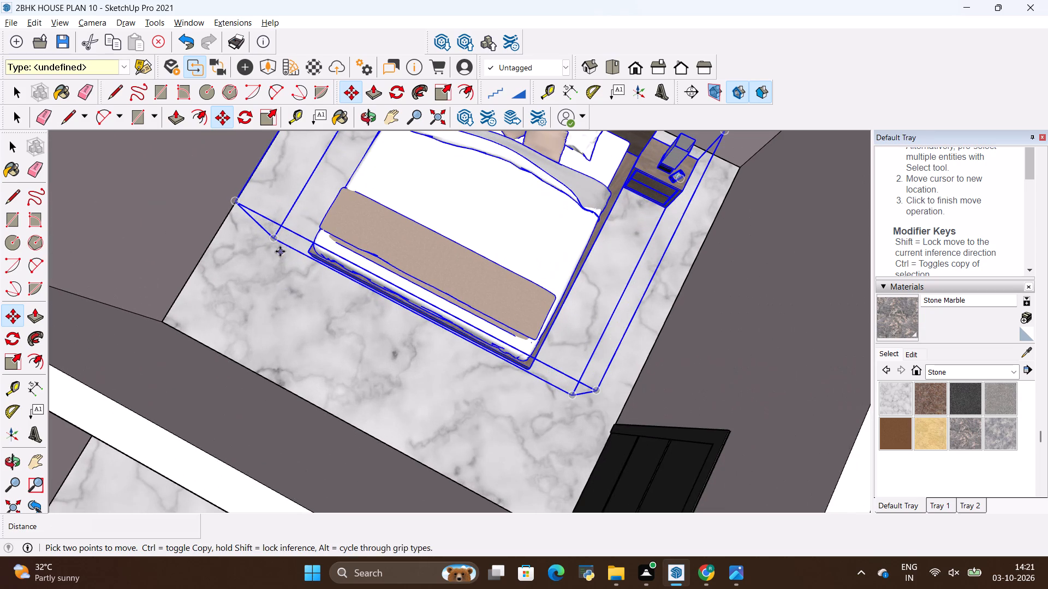
pyautogui.click(276, 238)
pyautogui.scroll(-12, 382, 308)
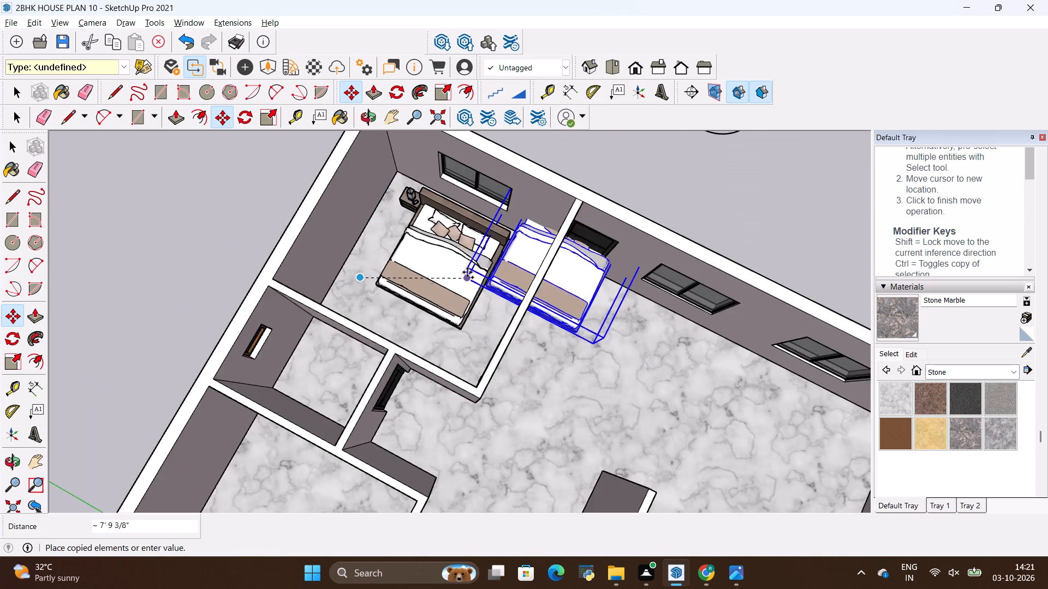
pyautogui.scroll(-6, 467, 272)
pyautogui.click(172, 207)
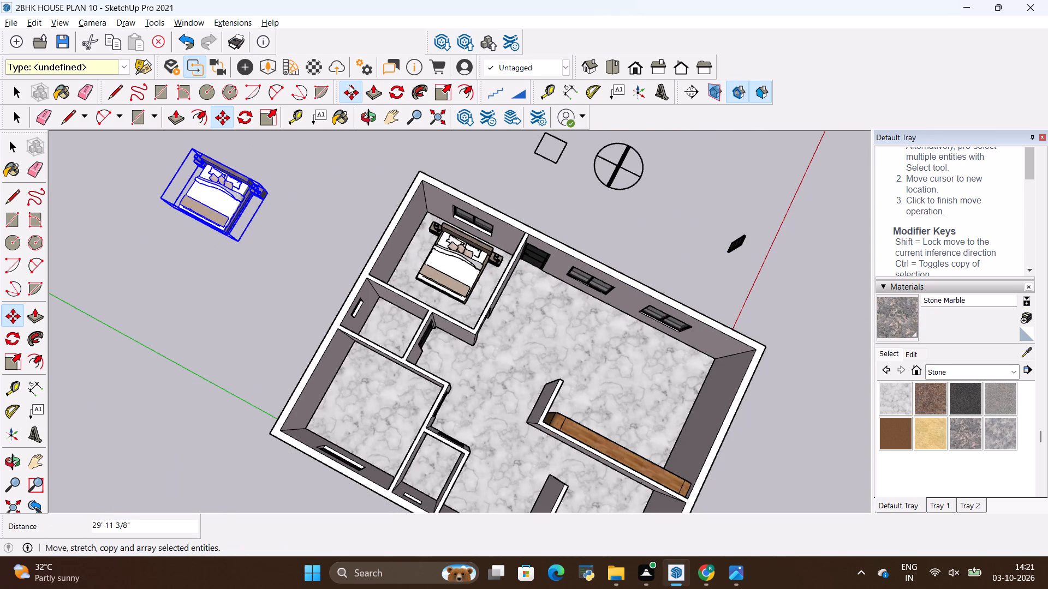
# Rotate the copied bed outside the house by 180 degrees.
pyautogui.click(400, 92)
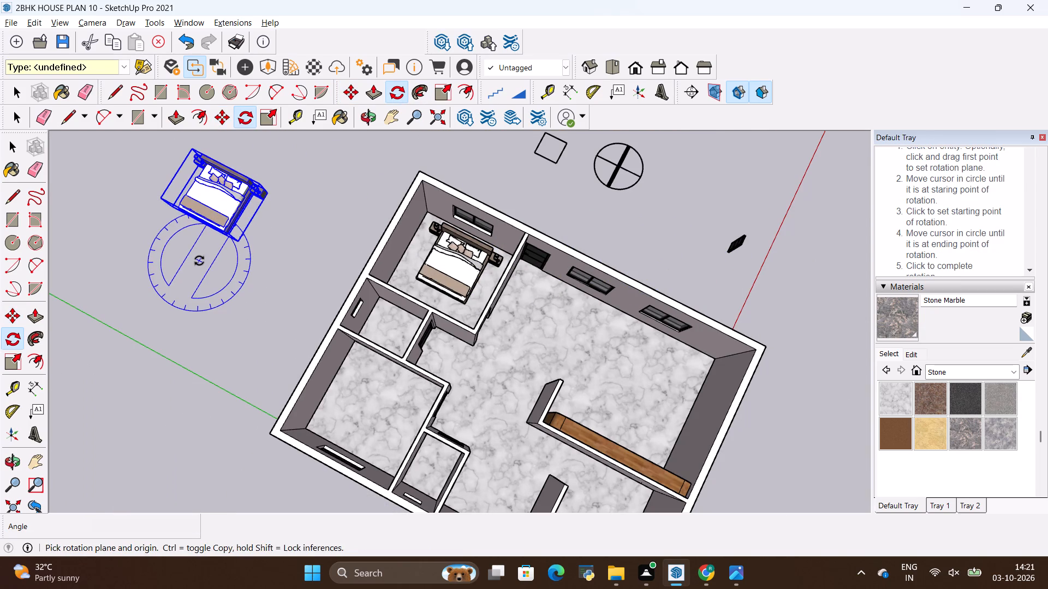
pyautogui.click(199, 261)
pyautogui.click(156, 330)
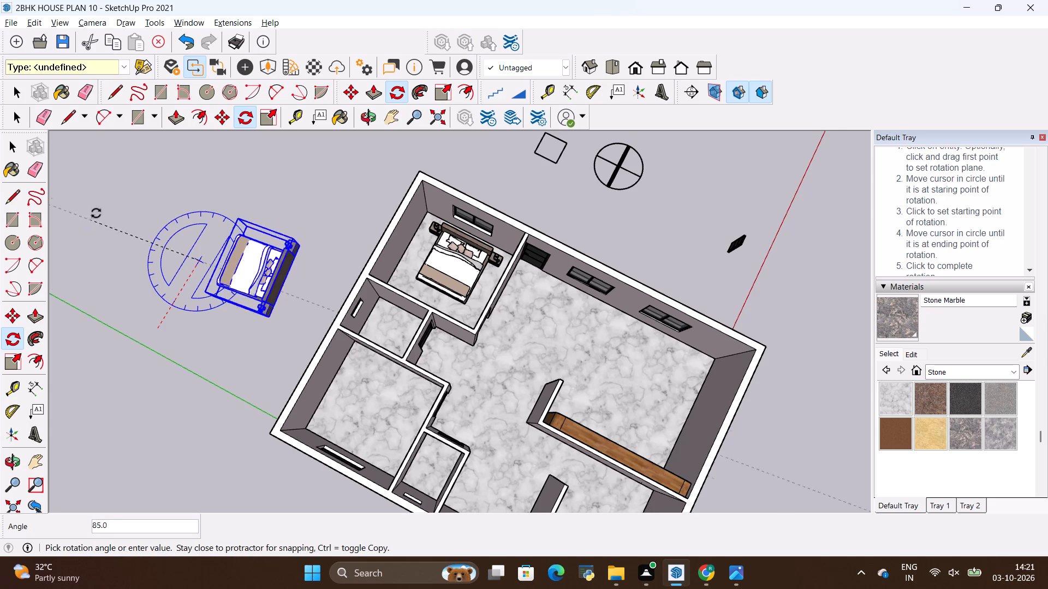
pyautogui.click(241, 197)
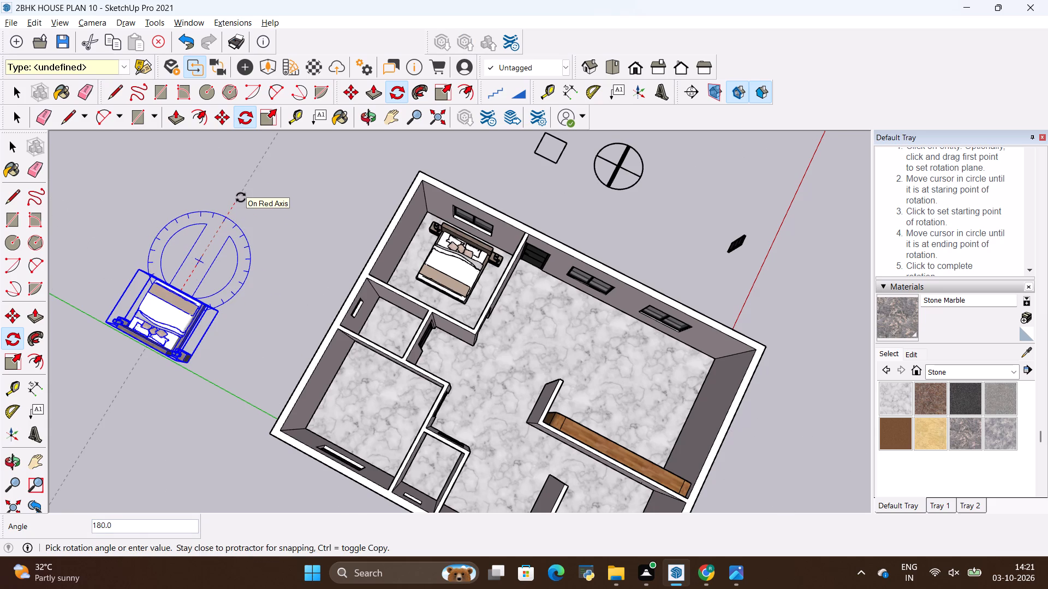
# Move the rotated bed by its bottom headboard corner about 26' 1" into the empty corner bedroom, headboard against the window wall.
pyautogui.press('space')
pyautogui.click(240, 197)
pyautogui.click(183, 284)
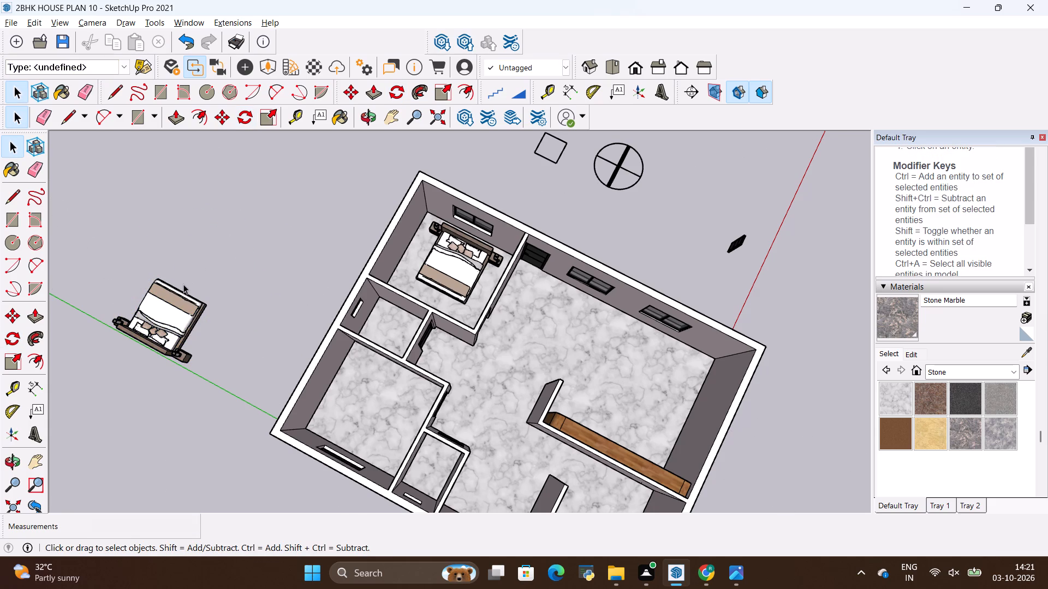
pyautogui.click(180, 289)
pyautogui.scroll(-5, 225, 291)
pyautogui.moveTo(242, 320); pyautogui.dragTo(462, 116, button='middle')
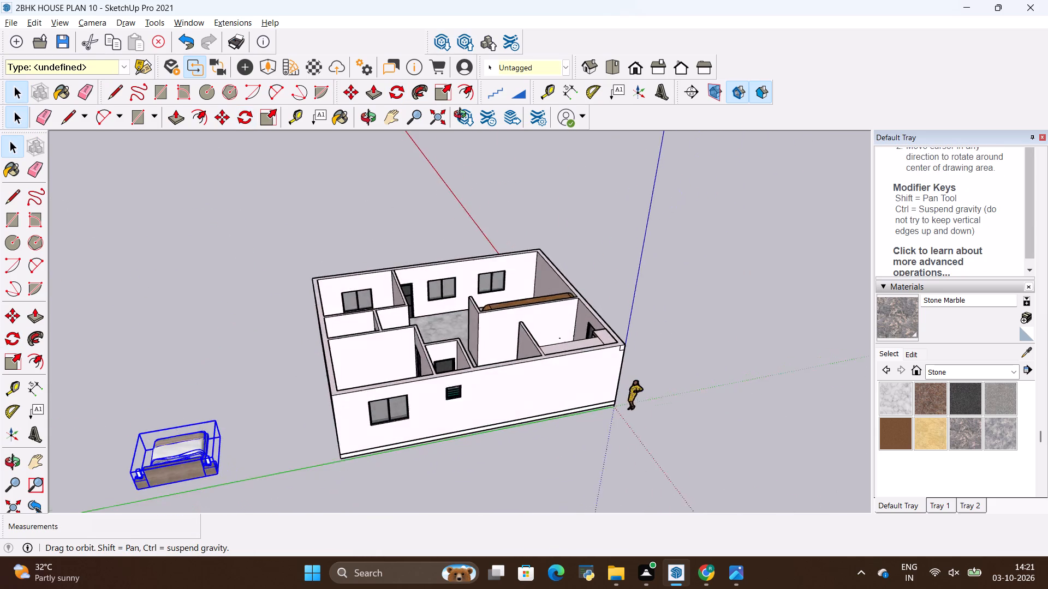
pyautogui.moveTo(462, 116); pyautogui.dragTo(442, 131, button='middle')
pyautogui.scroll(-5, 428, 240)
pyautogui.scroll(10, 283, 418)
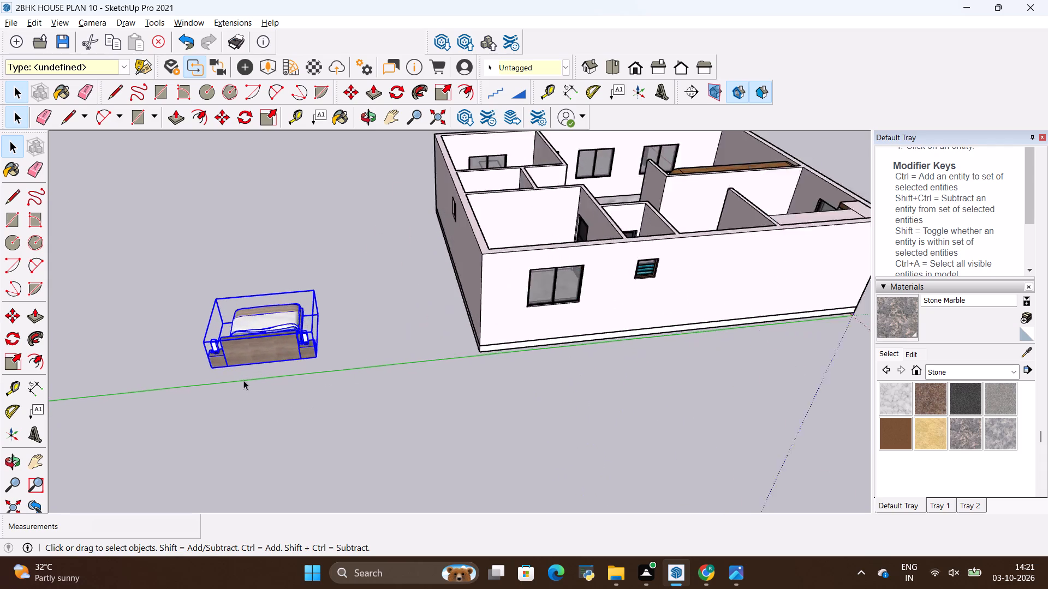
pyautogui.scroll(1, 243, 380)
pyautogui.press('m')
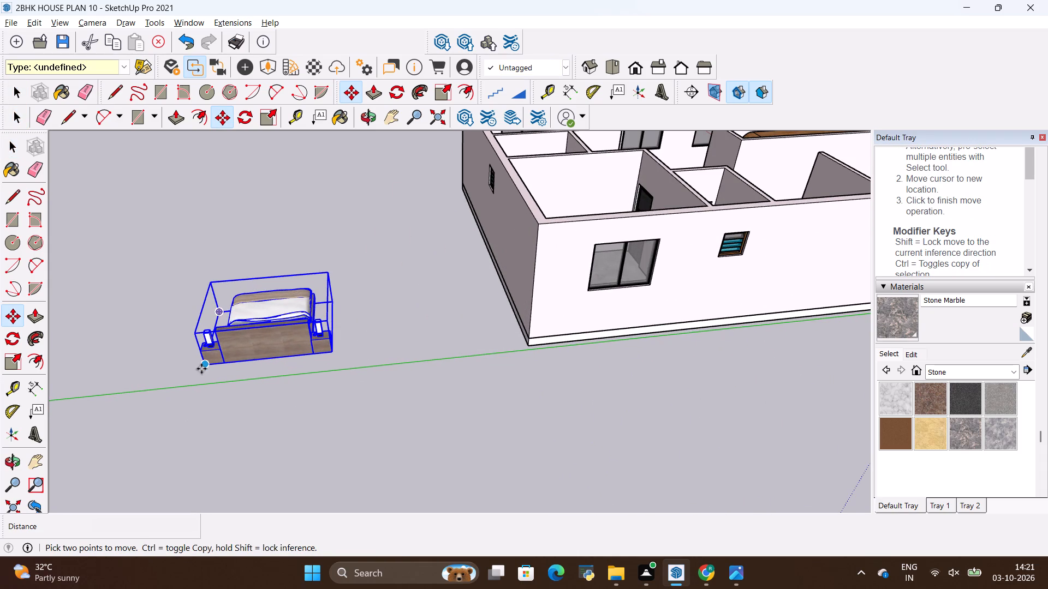
pyautogui.click(201, 369)
pyautogui.scroll(-6, 627, 320)
pyautogui.moveTo(612, 299); pyautogui.dragTo(366, 360, button='middle')
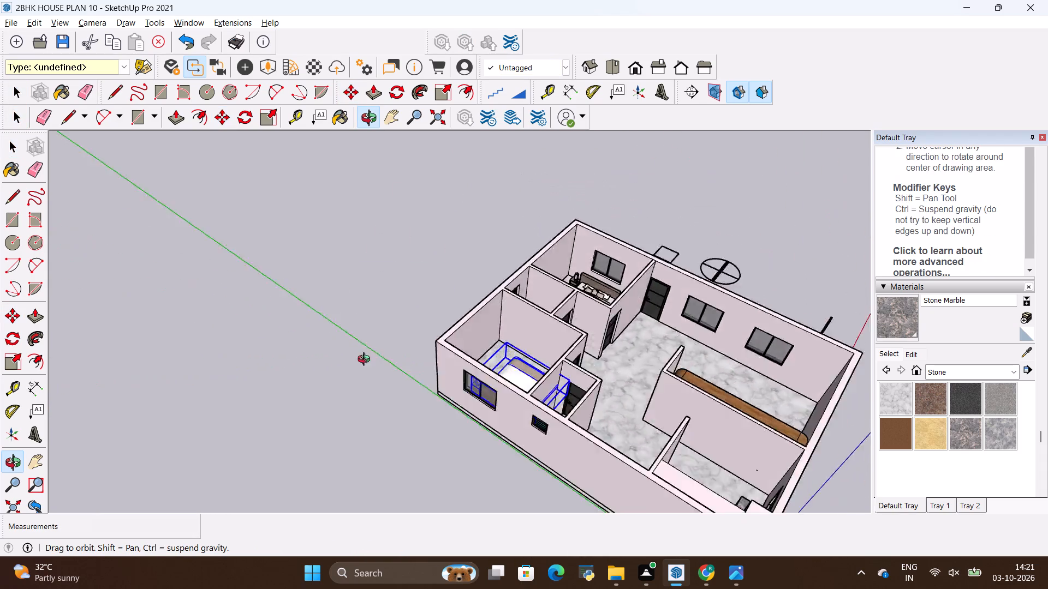
pyautogui.moveTo(366, 360); pyautogui.dragTo(266, 373, button='middle')
pyautogui.scroll(8, 377, 378)
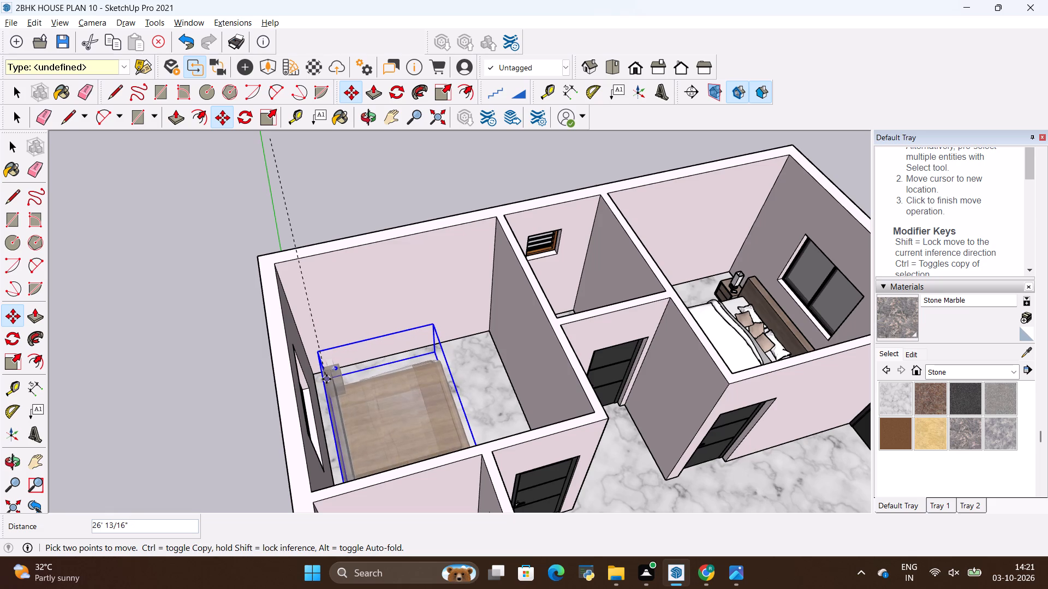
pyautogui.click(325, 377)
# Shift the bed in the second bedroom about 1' 1" along the window wall, away from the room's outer corner.
pyautogui.moveTo(503, 389); pyautogui.dragTo(301, 433, button='middle')
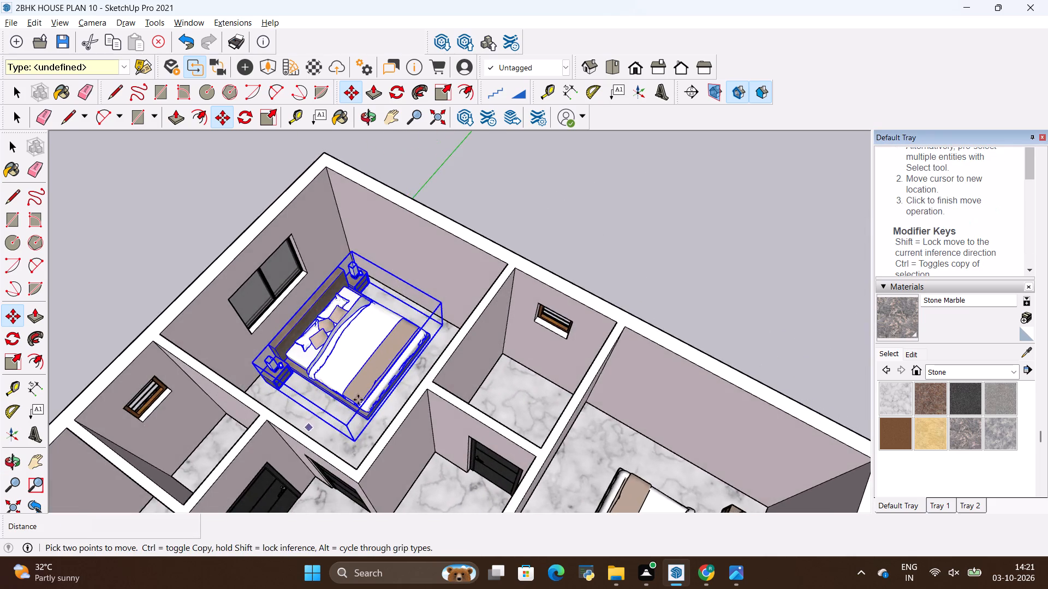
pyautogui.scroll(8, 386, 372)
pyautogui.scroll(-5, 383, 352)
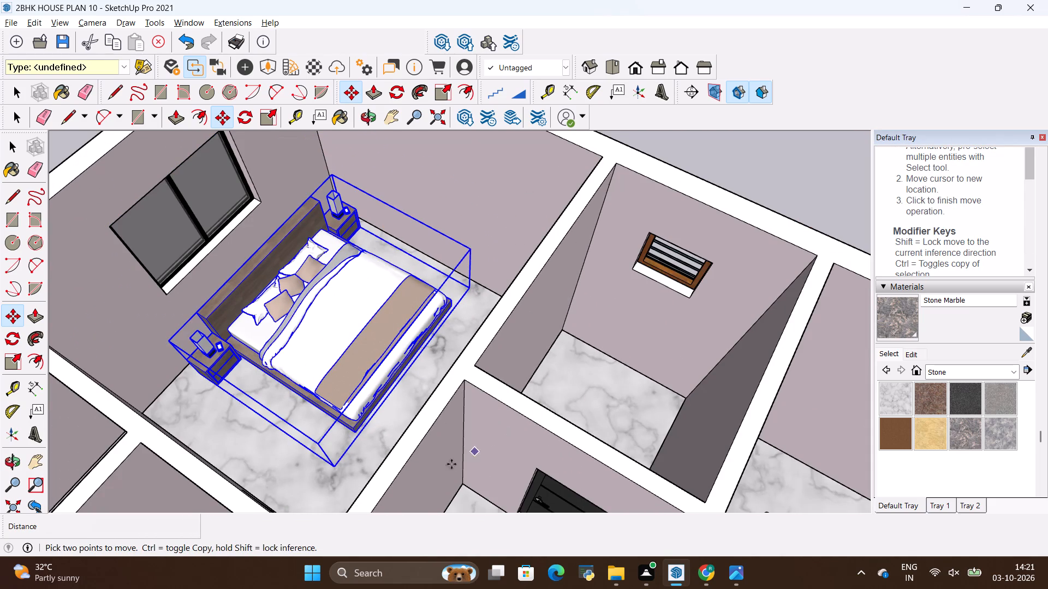
pyautogui.click(337, 470)
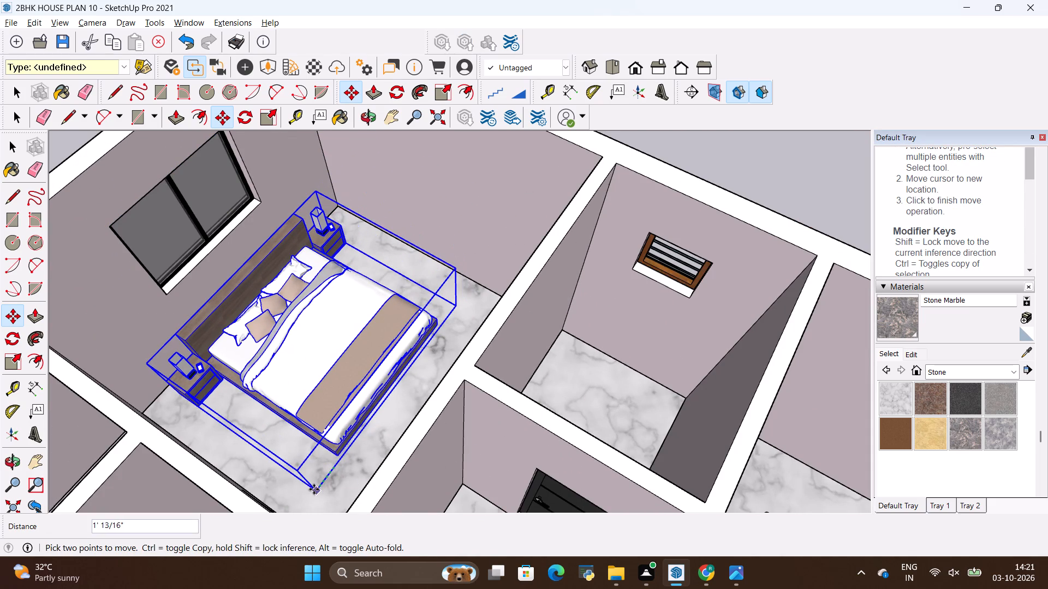
pyautogui.click(312, 492)
pyautogui.scroll(-12, 408, 440)
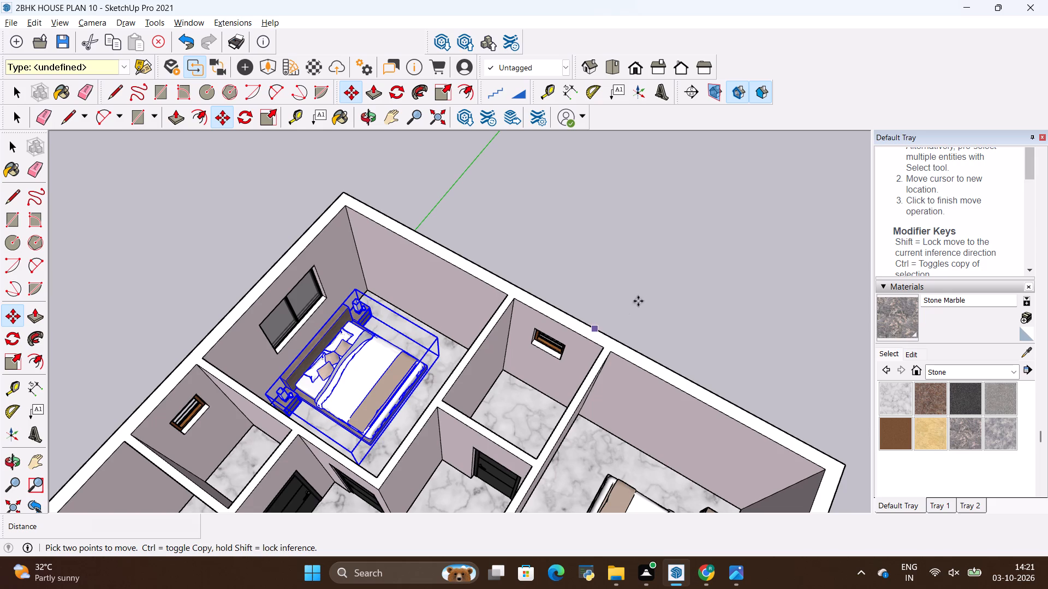
pyautogui.press('space')
pyautogui.press('space')
pyautogui.click(643, 296)
# Examine the placement of both beds and the overall house layout from above.
pyautogui.scroll(-4, 635, 286)
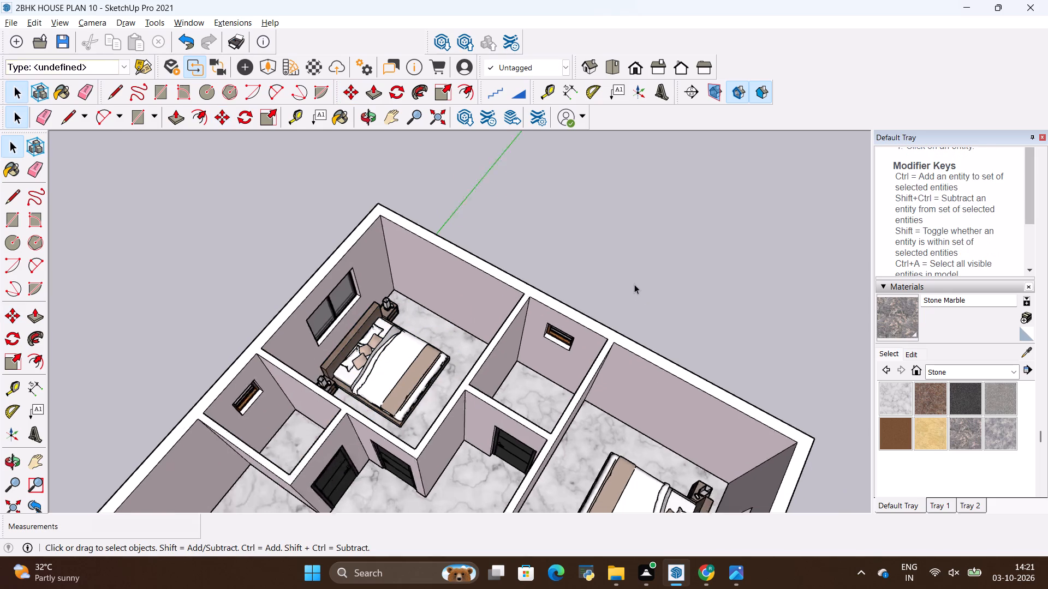
pyautogui.scroll(-2, 634, 284)
pyautogui.moveTo(632, 324); pyautogui.dragTo(649, 364, button='middle')
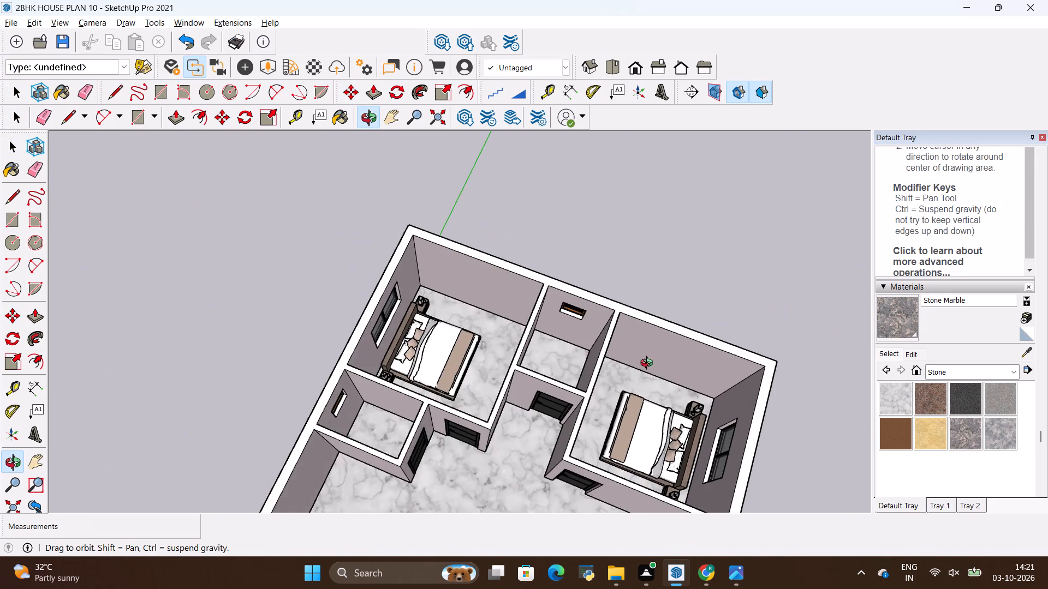
pyautogui.moveTo(649, 364); pyautogui.dragTo(650, 364, button='middle')
pyautogui.scroll(-12, 547, 271)
pyautogui.moveTo(599, 396); pyautogui.dragTo(486, 368, button='middle')
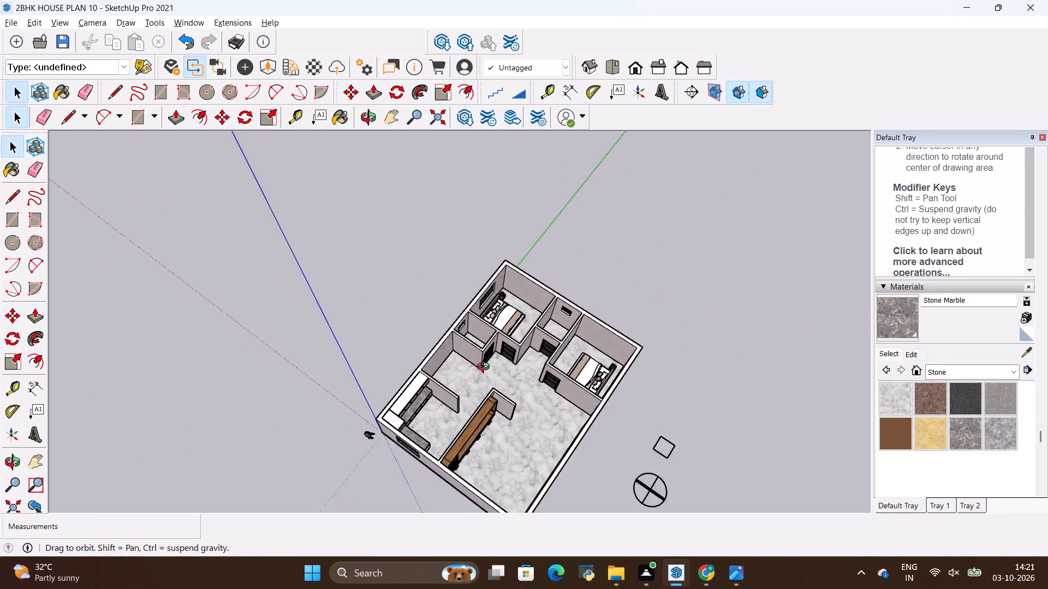
pyautogui.moveTo(486, 368); pyautogui.dragTo(396, 364, button='middle')
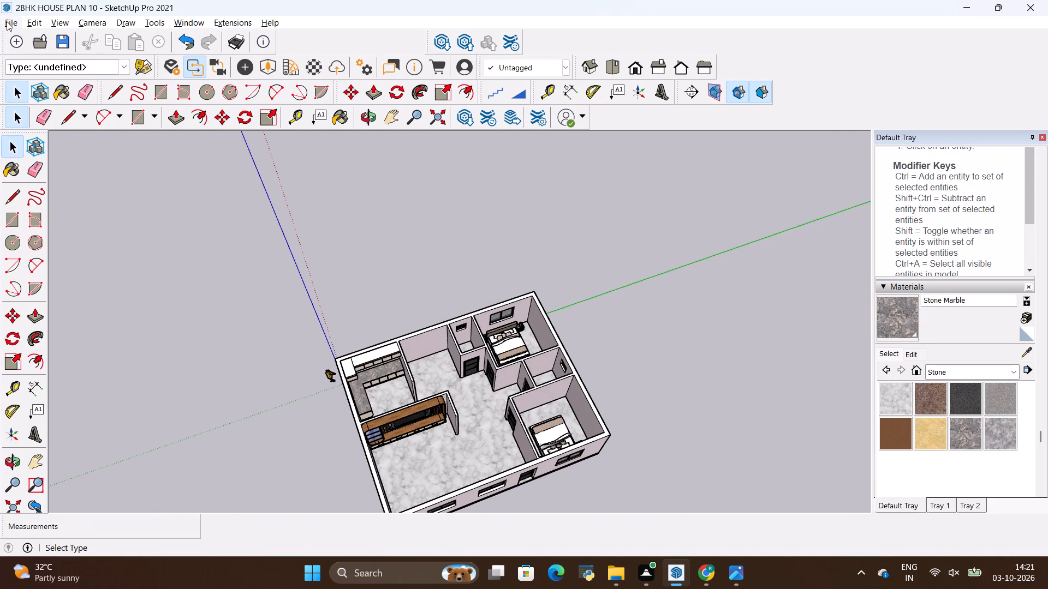
# Import the Group_240 cooktop model from the ALL 3D WAREHOUSE ITEMS folder.
pyautogui.click(8, 21)
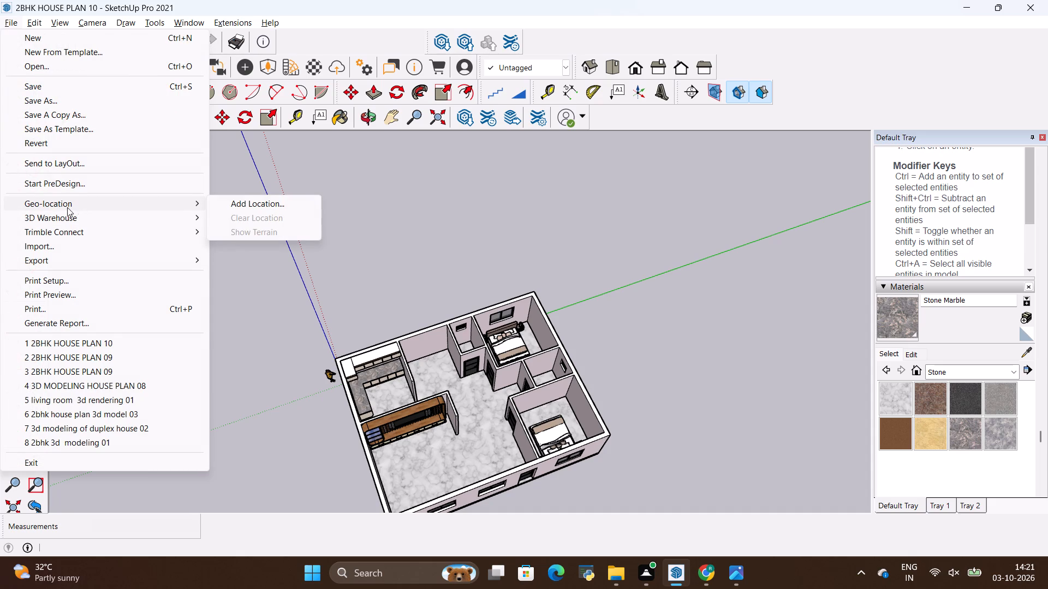
pyautogui.click(31, 249)
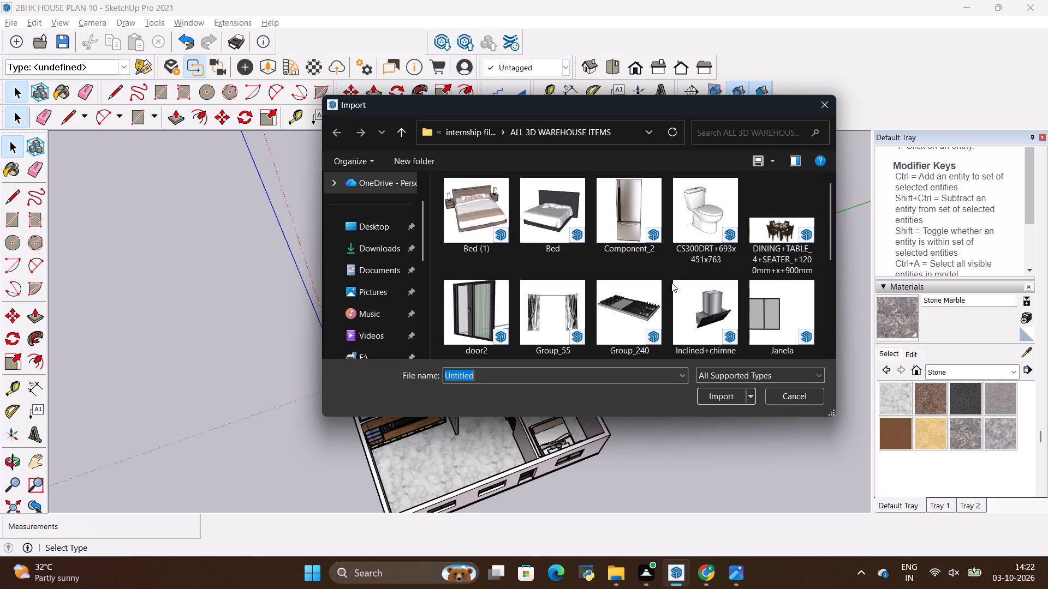
pyautogui.click(633, 298)
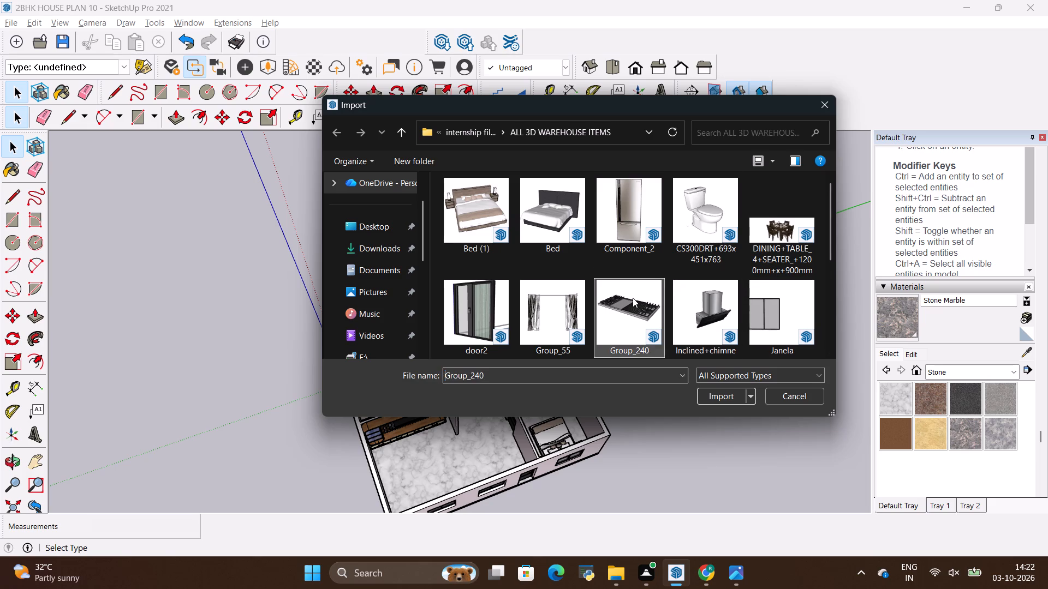
pyautogui.click(729, 397)
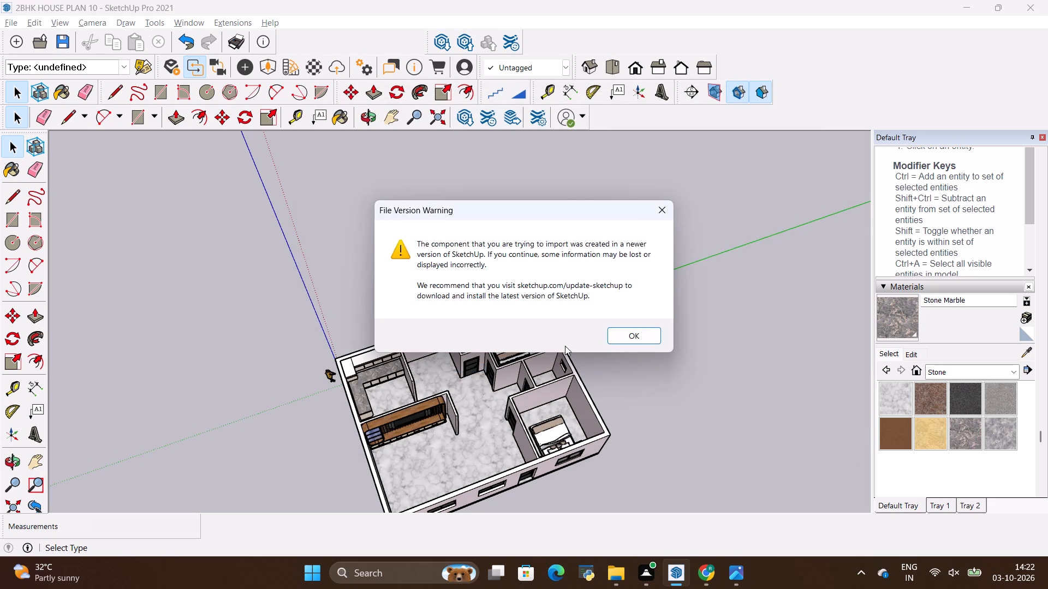
pyautogui.click(634, 336)
# Place the imported cooktop in the kitchen at the long counter run beneath the wall cabinets.
pyautogui.scroll(2, 521, 342)
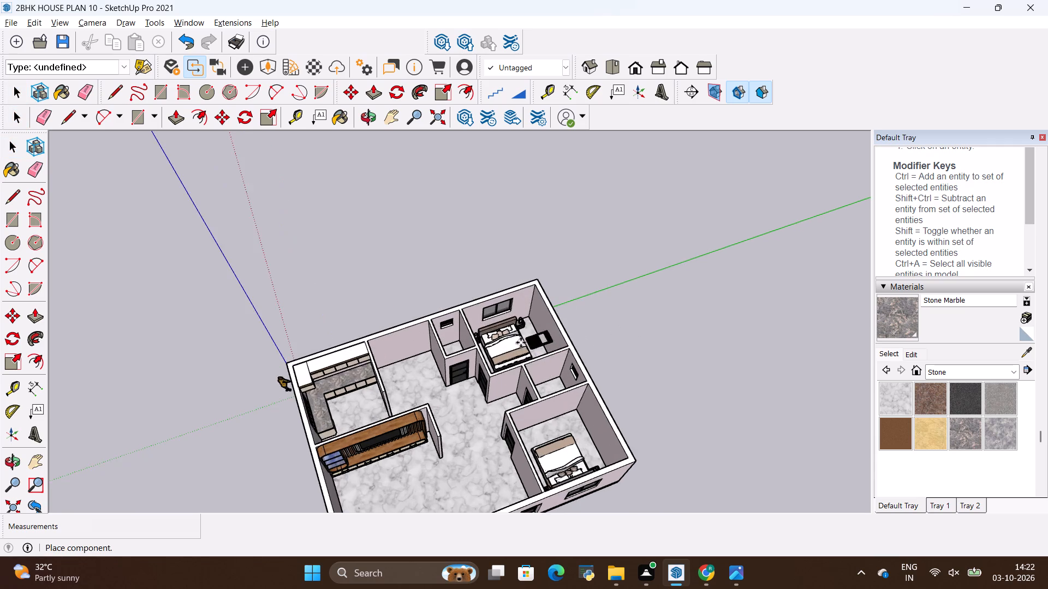
pyautogui.scroll(4, 521, 342)
pyautogui.scroll(-12, 549, 333)
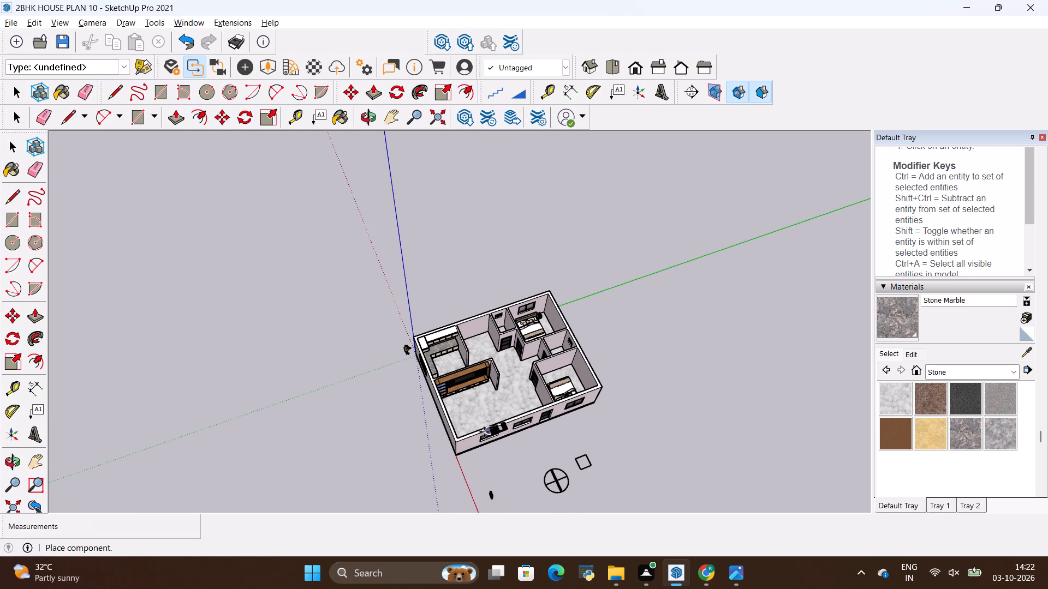
pyautogui.moveTo(484, 432); pyautogui.dragTo(626, 476, button='middle')
pyautogui.scroll(9, 525, 304)
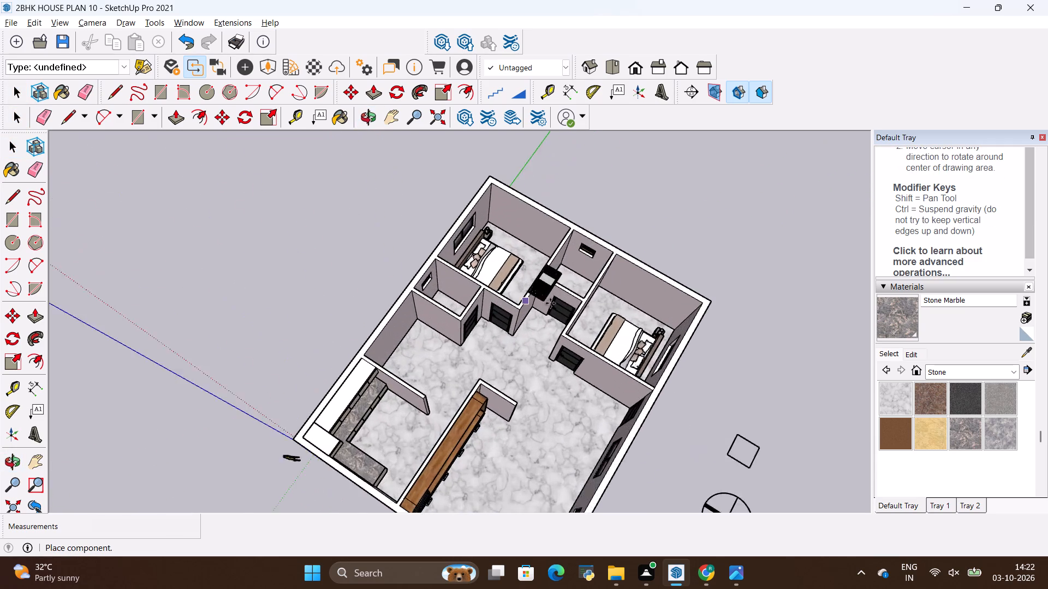
pyautogui.scroll(3, 550, 303)
pyautogui.scroll(-12, 500, 286)
pyautogui.moveTo(579, 349); pyautogui.dragTo(522, 356, button='middle')
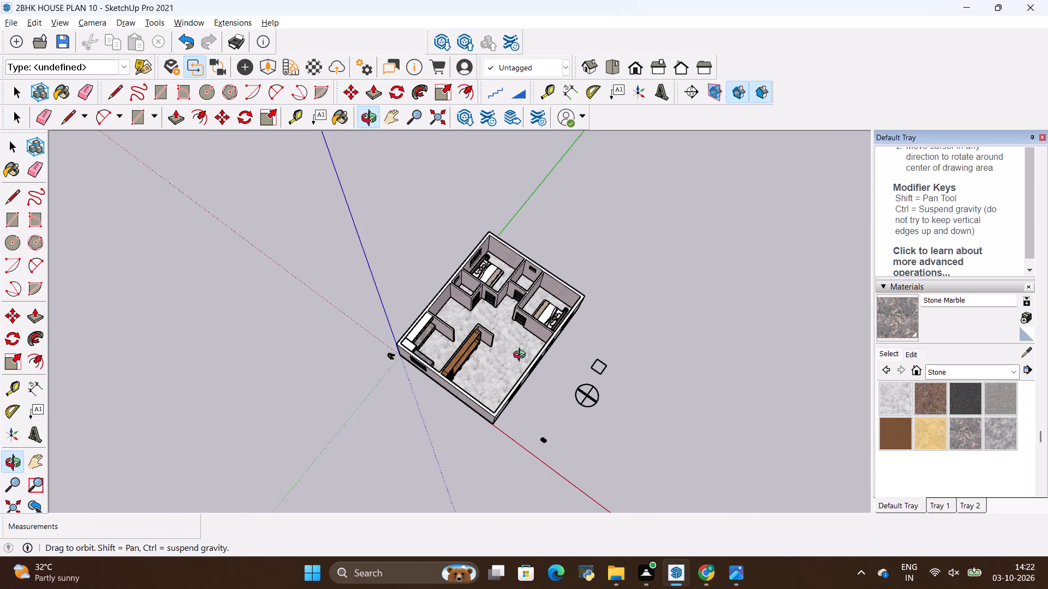
pyautogui.moveTo(522, 356); pyautogui.dragTo(293, 342, button='middle')
pyautogui.scroll(16, 392, 297)
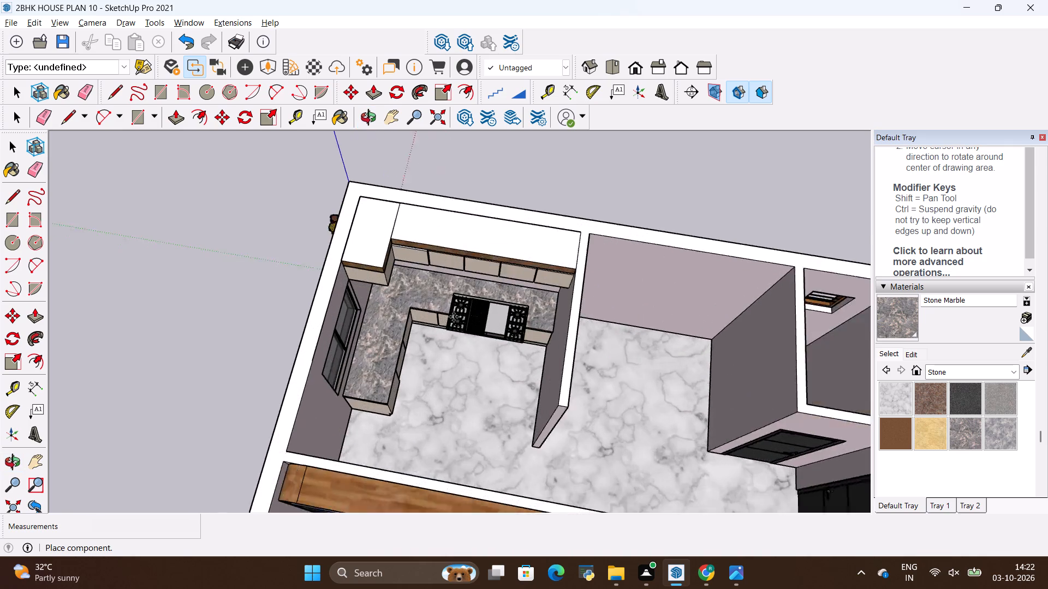
pyautogui.scroll(5, 454, 317)
pyautogui.moveTo(445, 311); pyautogui.dragTo(391, 238, button='middle')
pyautogui.scroll(7, 450, 301)
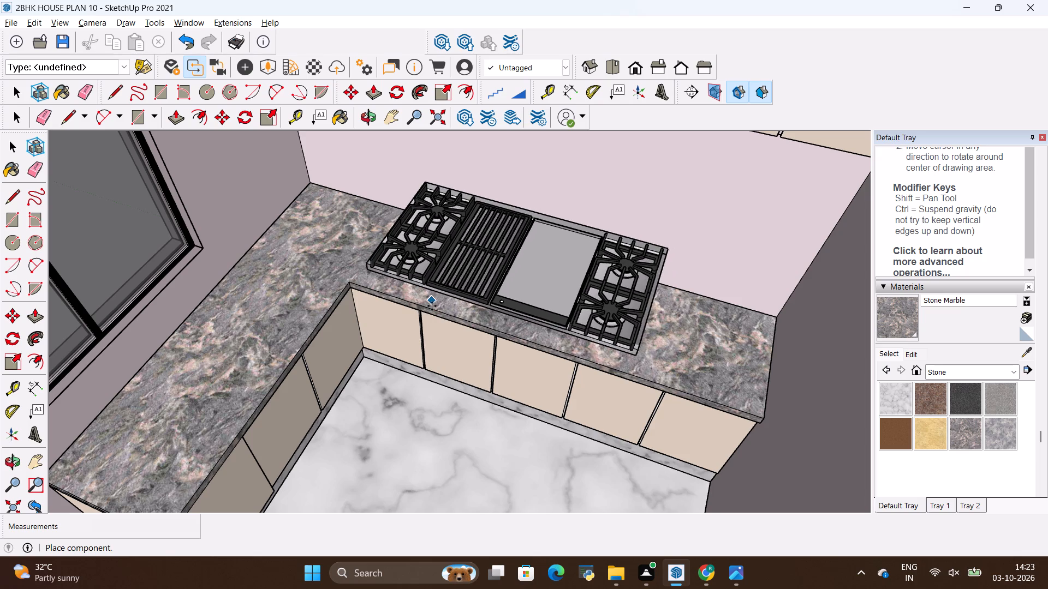
pyautogui.moveTo(445, 314); pyautogui.dragTo(463, 234, button='middle')
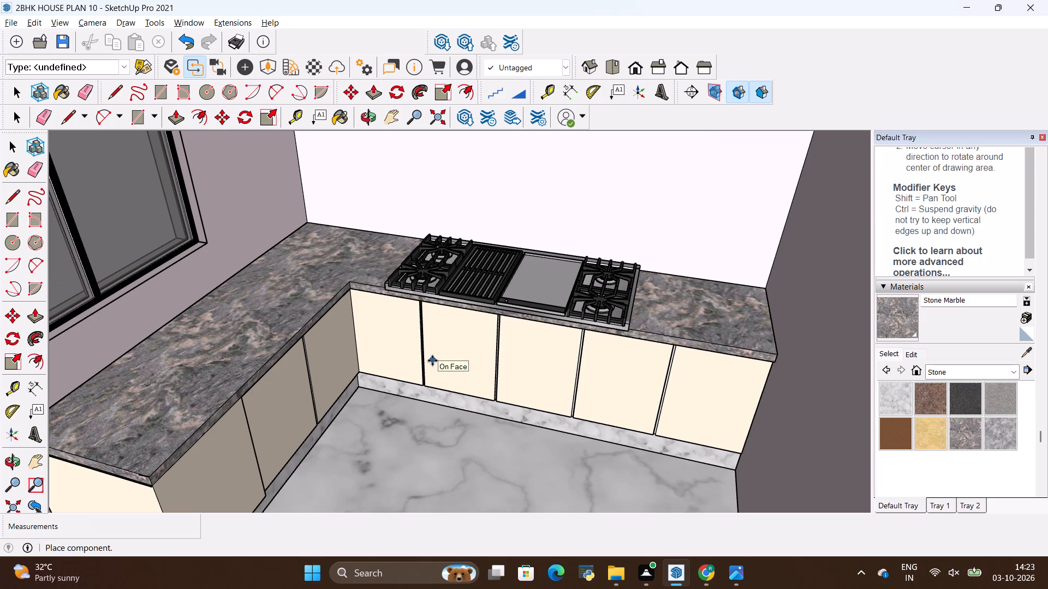
pyautogui.scroll(-4, 433, 362)
pyautogui.scroll(-18, 433, 361)
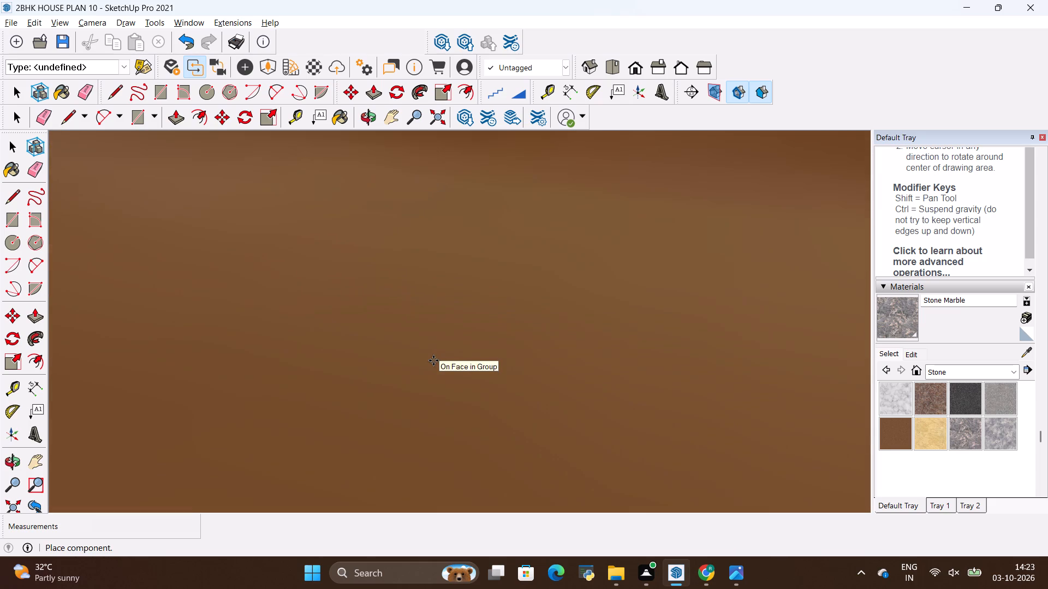
pyautogui.scroll(-20, 433, 360)
pyautogui.scroll(-20, 433, 360)
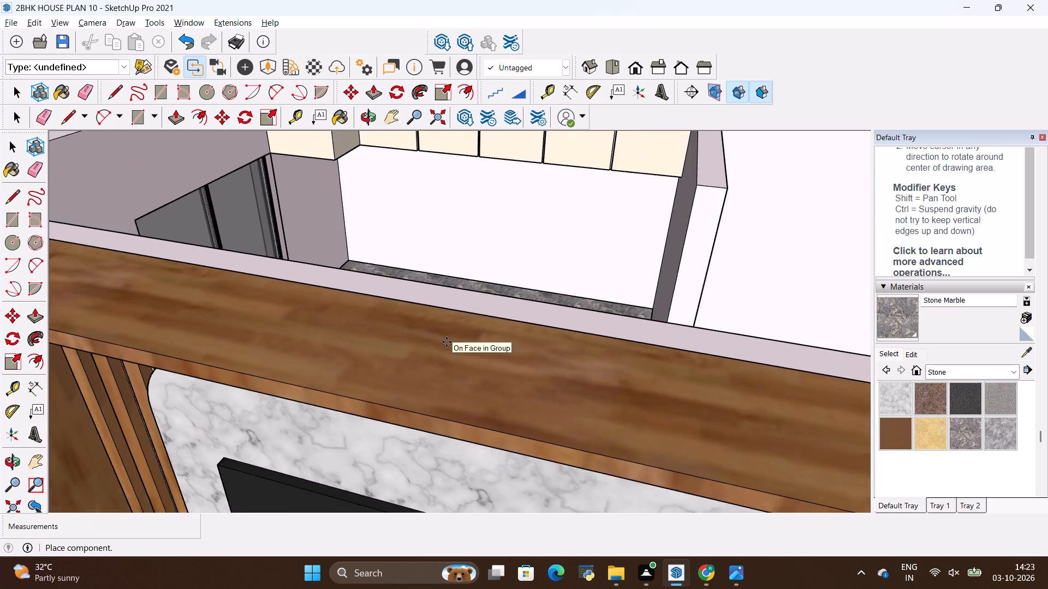
pyautogui.scroll(-8, 446, 342)
pyautogui.moveTo(492, 296); pyautogui.dragTo(378, 407, button='middle')
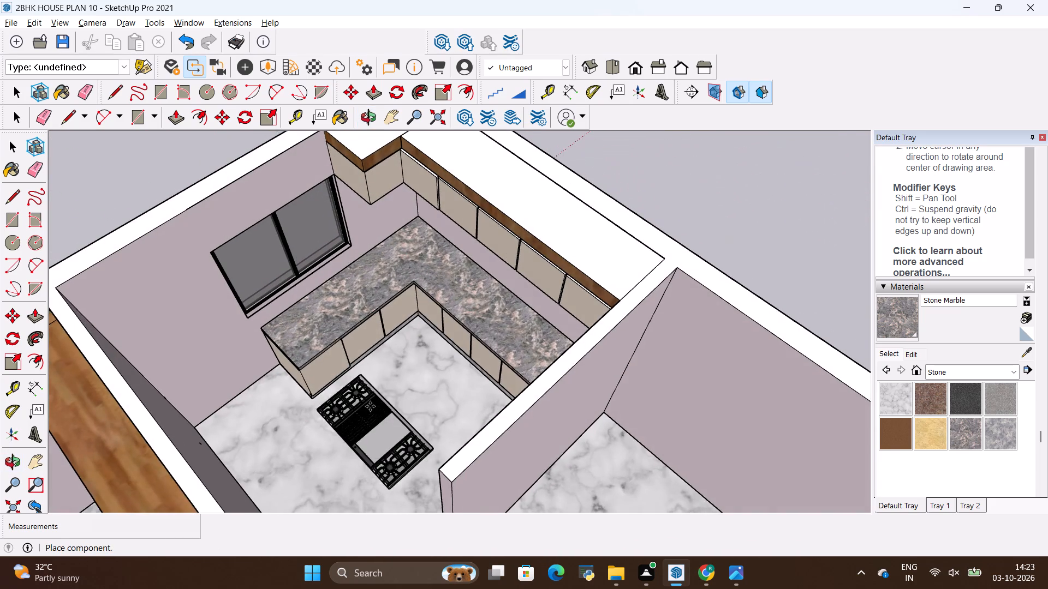
pyautogui.scroll(4, 390, 329)
pyautogui.scroll(3, 505, 280)
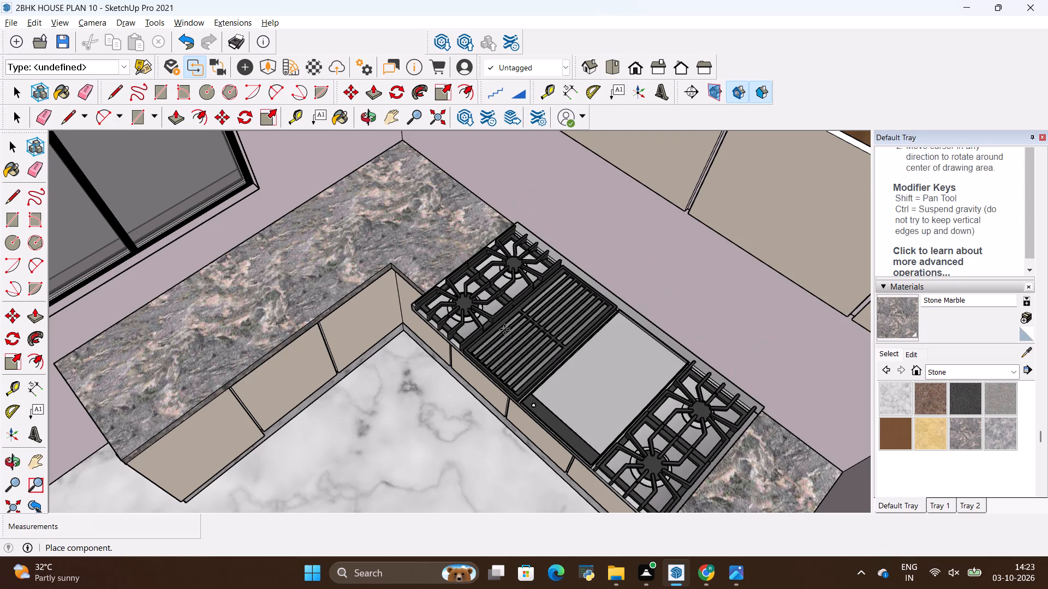
pyautogui.click(504, 329)
# Move the cooktop by its bottom front corner about 1' 2" toward the counter's front edge.
pyautogui.moveTo(458, 341); pyautogui.dragTo(580, 283, button='middle')
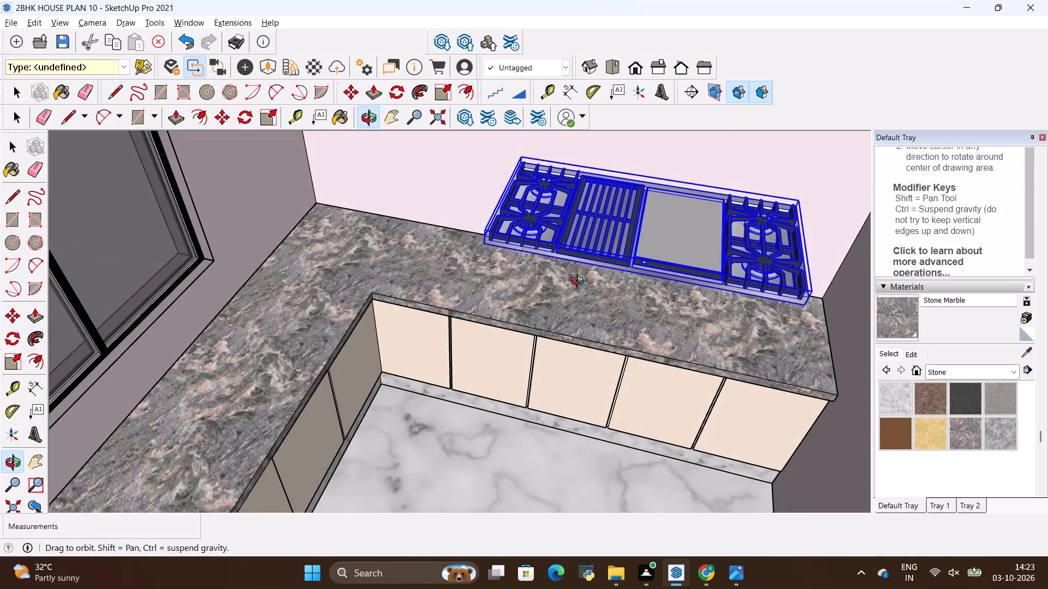
pyautogui.moveTo(580, 283); pyautogui.dragTo(579, 283, button='middle')
pyautogui.scroll(4, 511, 209)
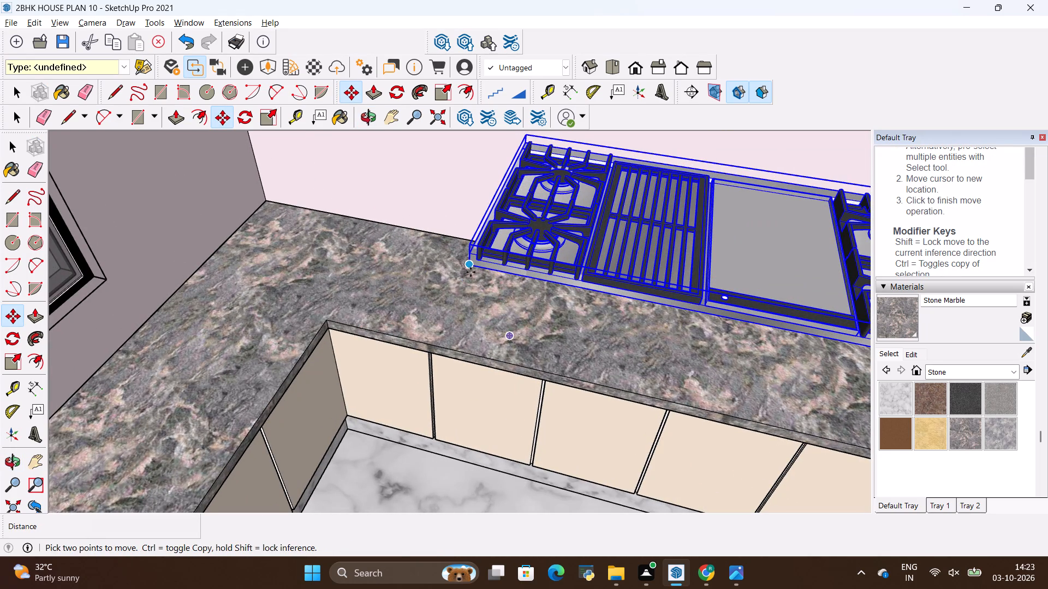
pyautogui.click(471, 271)
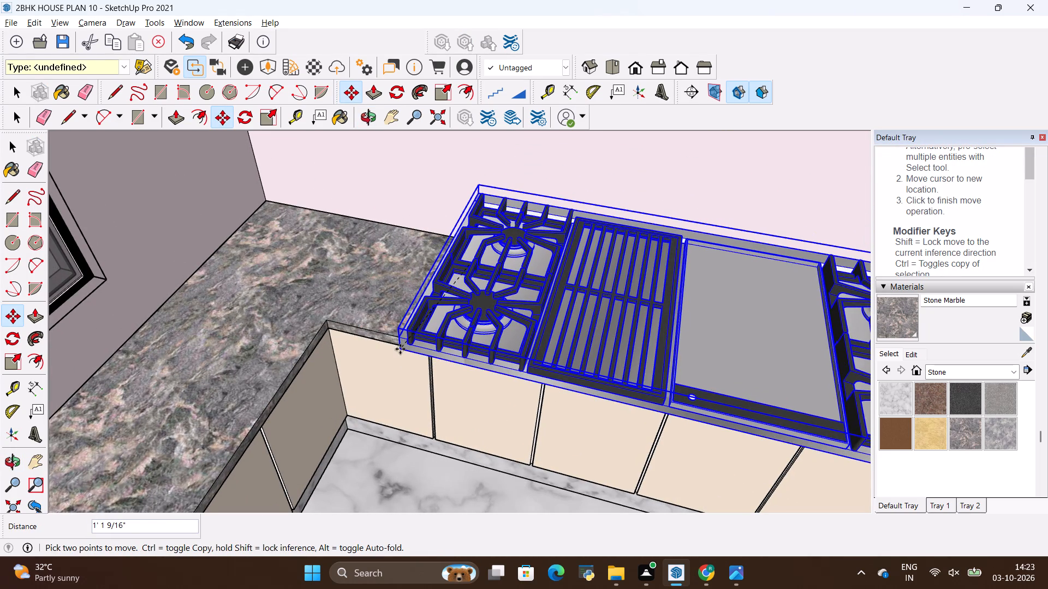
pyautogui.click(400, 349)
# Move the floating cooktop about 4' 6" down onto the marble countertop, near the inner corner of the L-shaped counter.
pyautogui.moveTo(400, 344); pyautogui.dragTo(416, 259, button='middle')
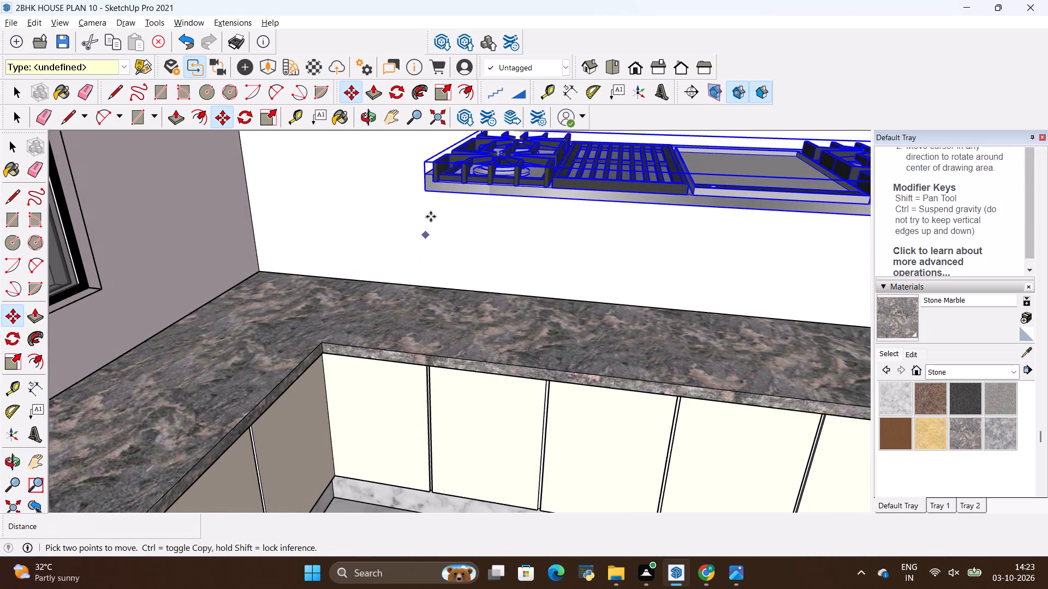
pyautogui.moveTo(425, 166); pyautogui.dragTo(423, 187)
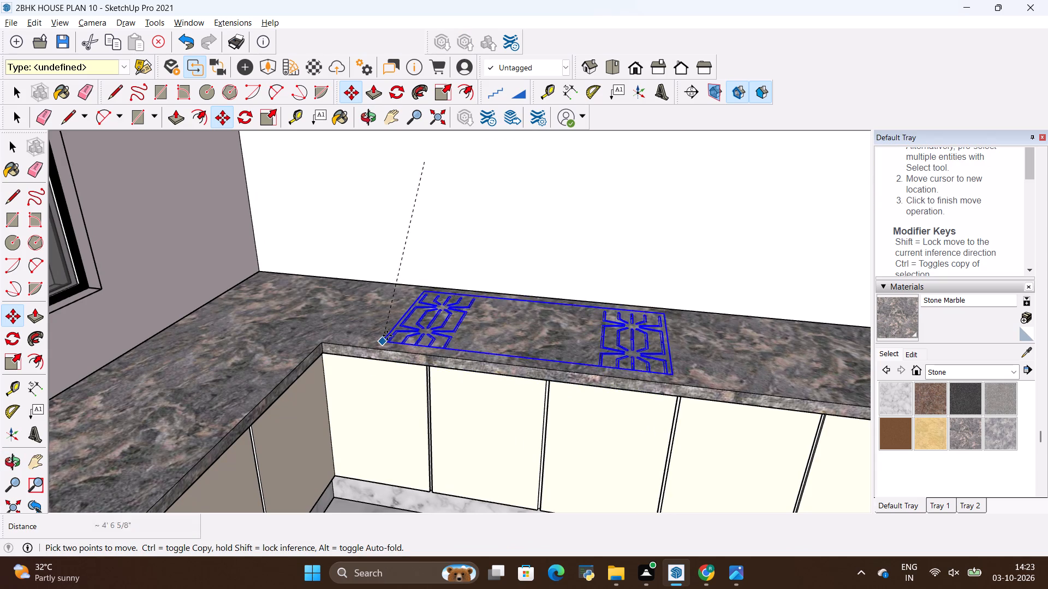
pyautogui.click(385, 341)
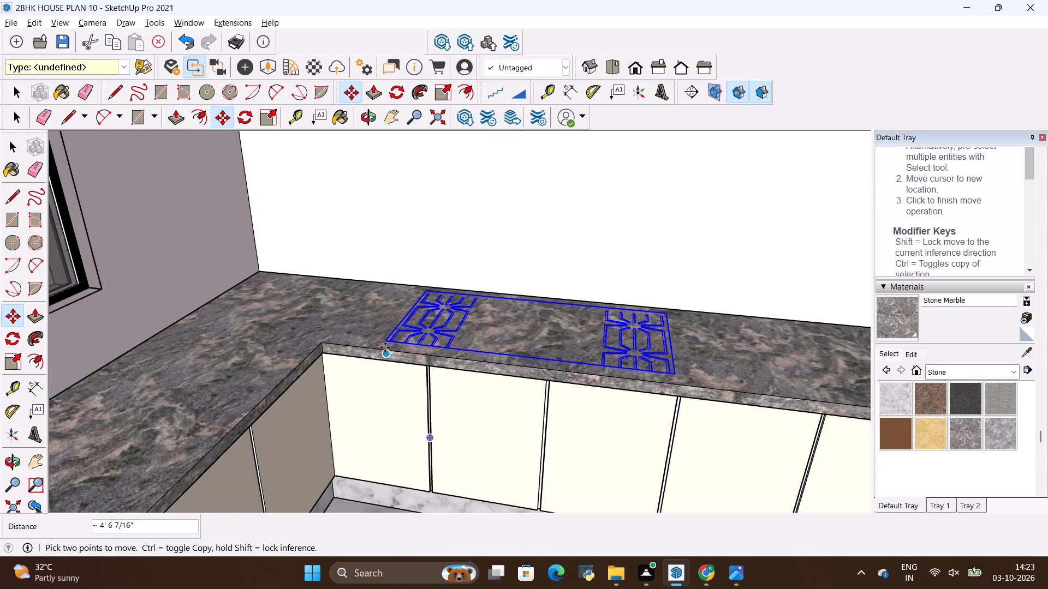
# Raise the sunken cooktop 4 3/4" so its body sits above the marble countertop surface.
pyautogui.click(385, 342)
pyautogui.click(379, 316)
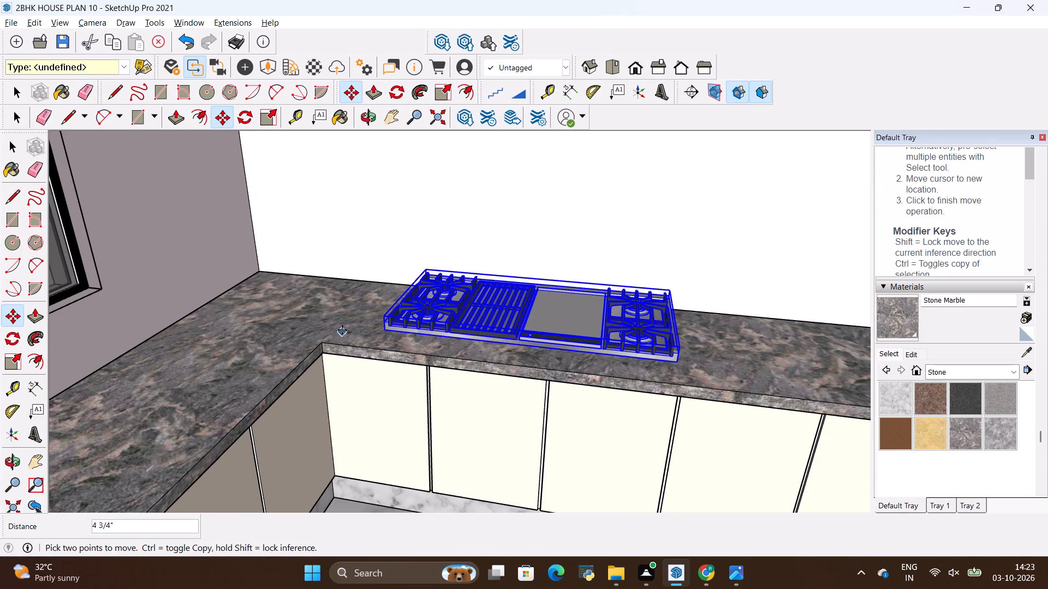
pyautogui.press('space')
pyautogui.click(349, 256)
# Examine the cooktop's placement on the L-shaped counter in relation to the wall cabinets and window.
pyautogui.moveTo(392, 317); pyautogui.dragTo(343, 417, button='middle')
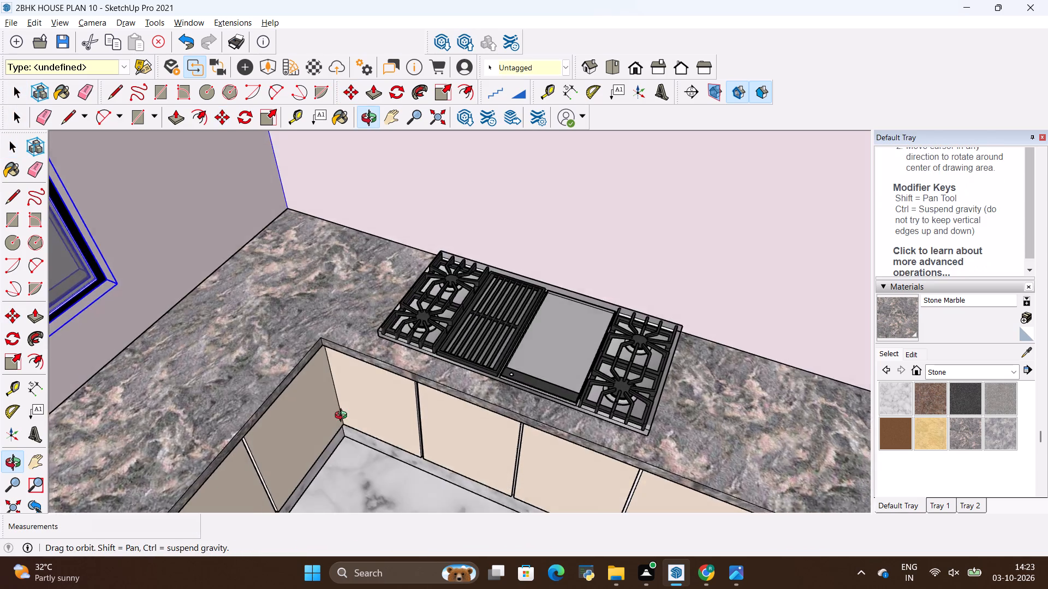
pyautogui.moveTo(343, 417); pyautogui.dragTo(347, 460, button='middle')
pyautogui.scroll(-6, 347, 452)
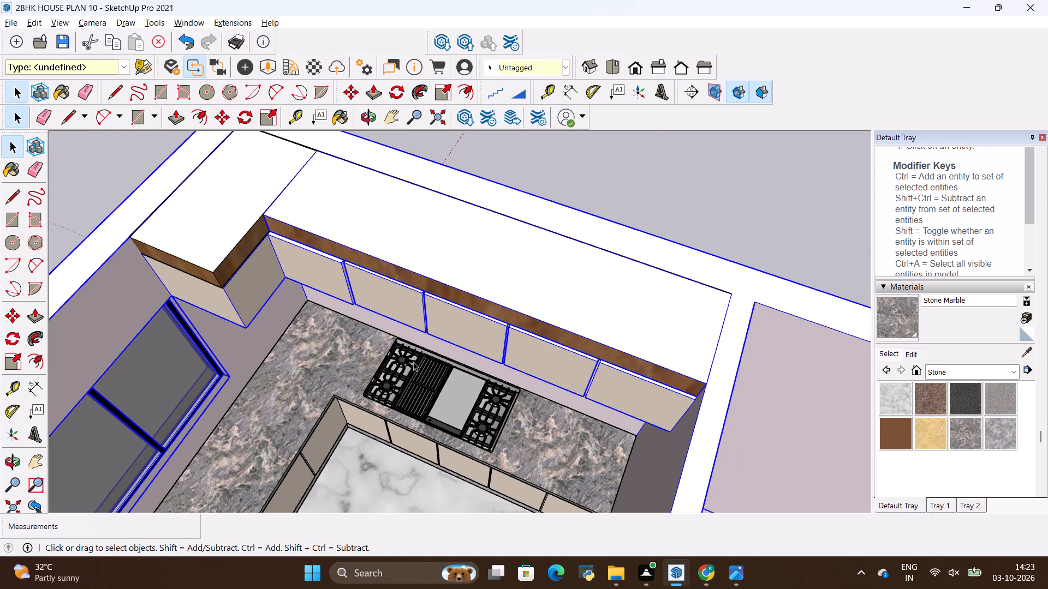
pyautogui.moveTo(413, 360); pyautogui.dragTo(439, 297, button='middle')
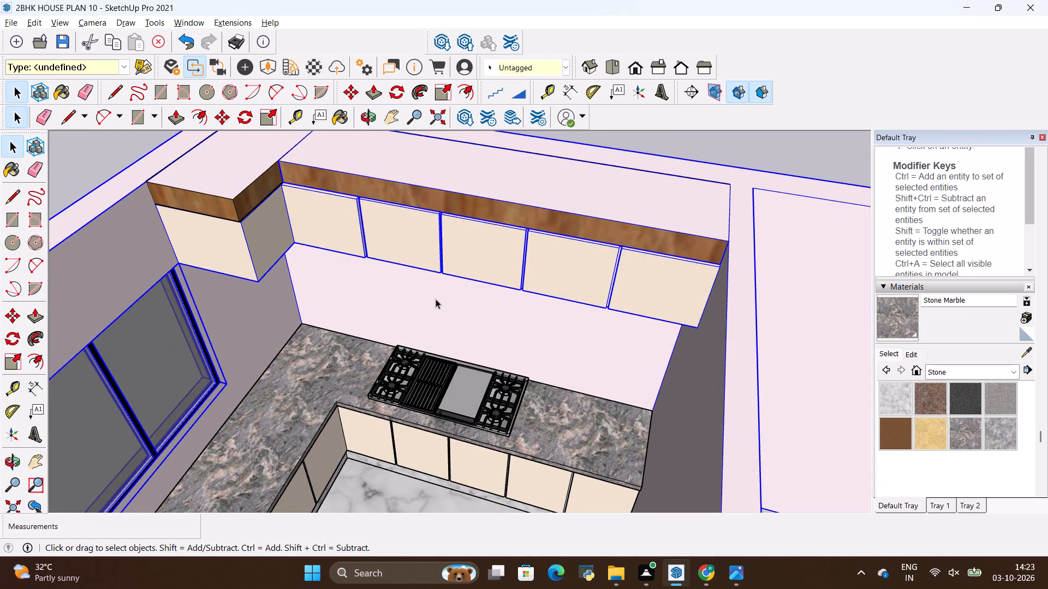
pyautogui.moveTo(341, 412); pyautogui.dragTo(383, 353, button='middle')
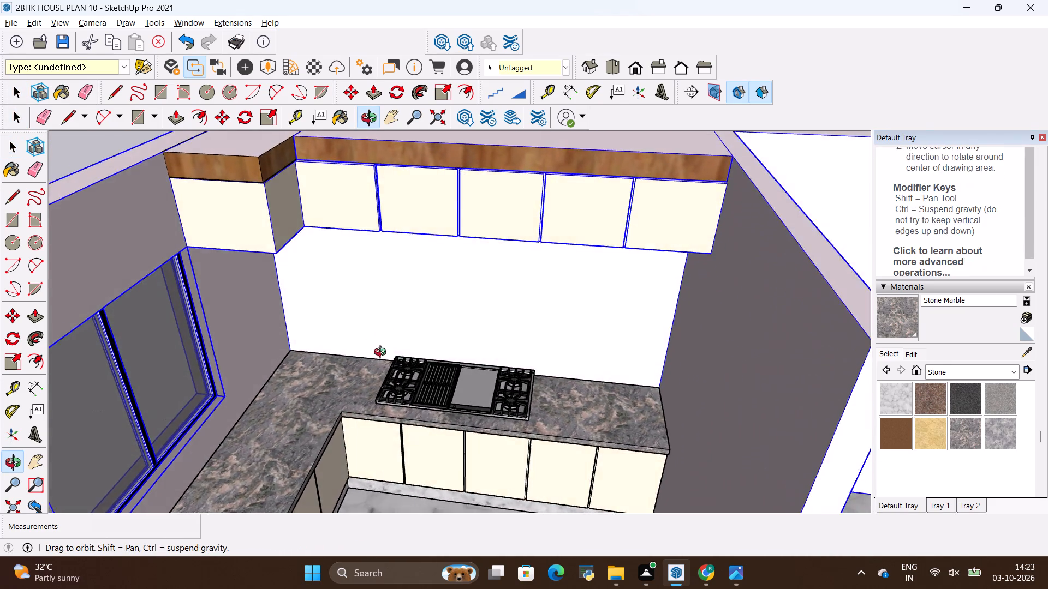
pyautogui.moveTo(383, 353); pyautogui.dragTo(389, 334, button='middle')
pyautogui.moveTo(393, 317); pyautogui.dragTo(309, 410, button='middle')
pyautogui.scroll(-2, 403, 374)
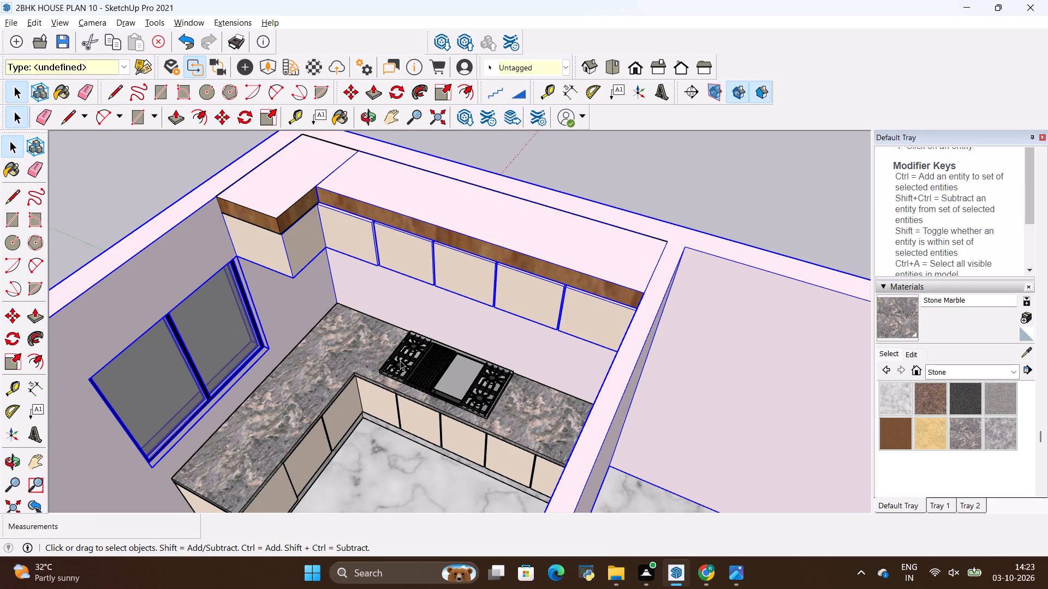
pyautogui.scroll(2, 401, 366)
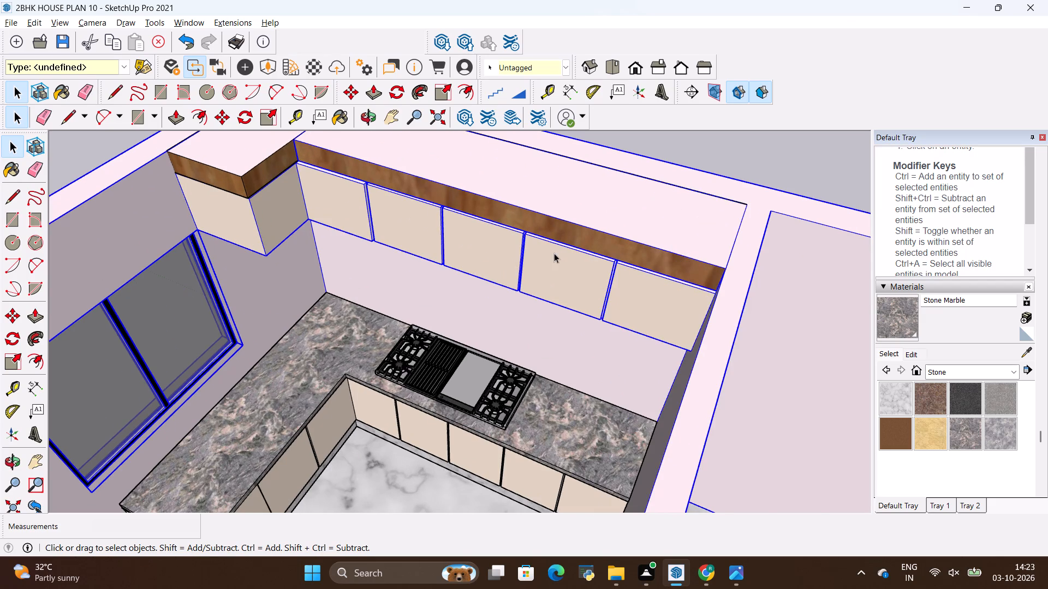
pyautogui.scroll(-4, 554, 253)
pyautogui.press('space')
pyautogui.click(693, 187)
# Rotate the cooktop 90° about a point on the kitchen floor onto the short counter run beneath the window.
pyautogui.click(525, 357)
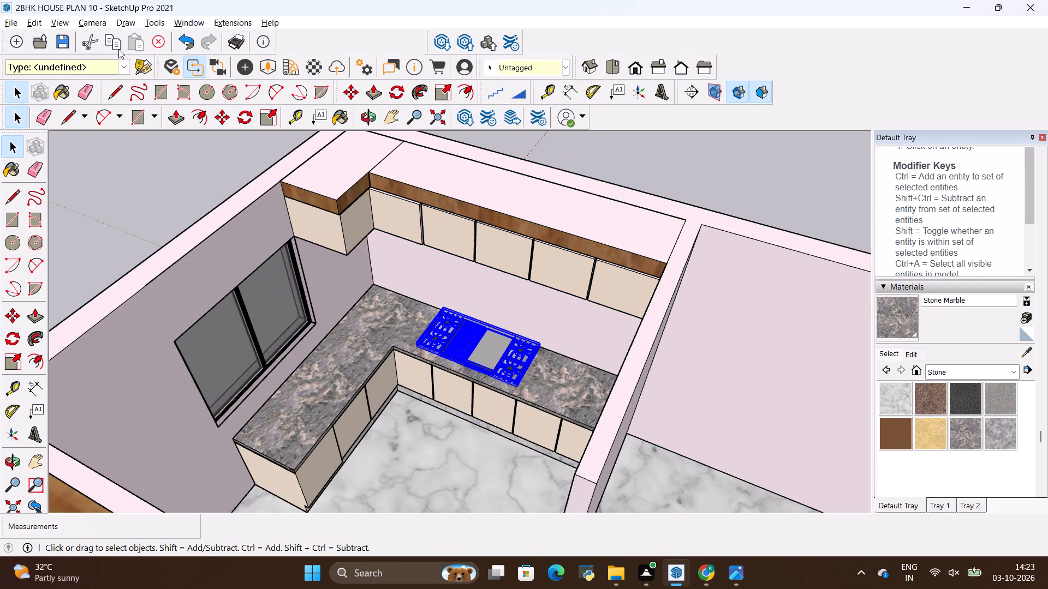
pyautogui.scroll(1, 425, 347)
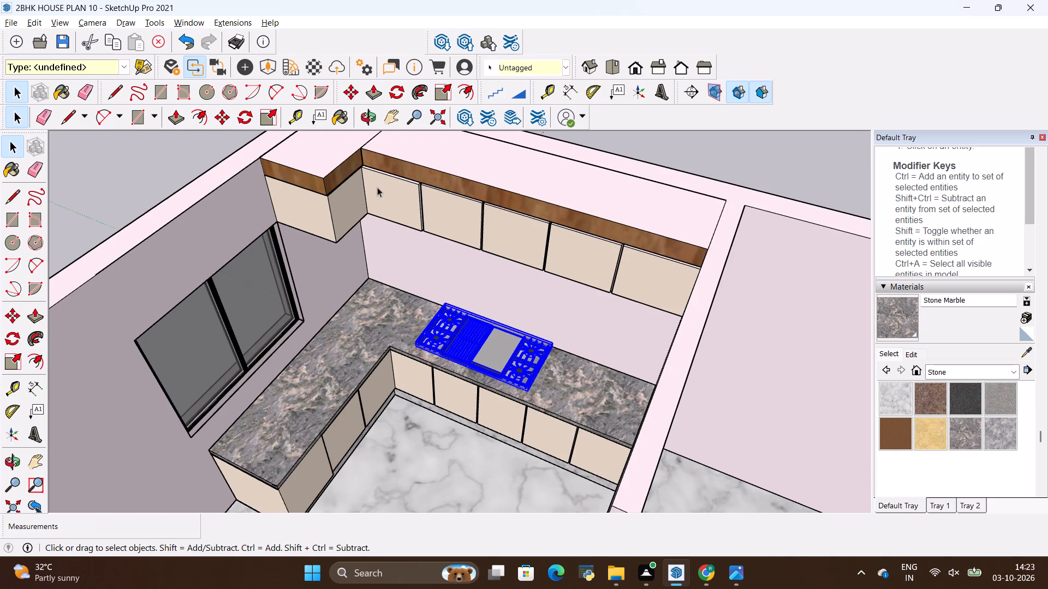
pyautogui.click(389, 91)
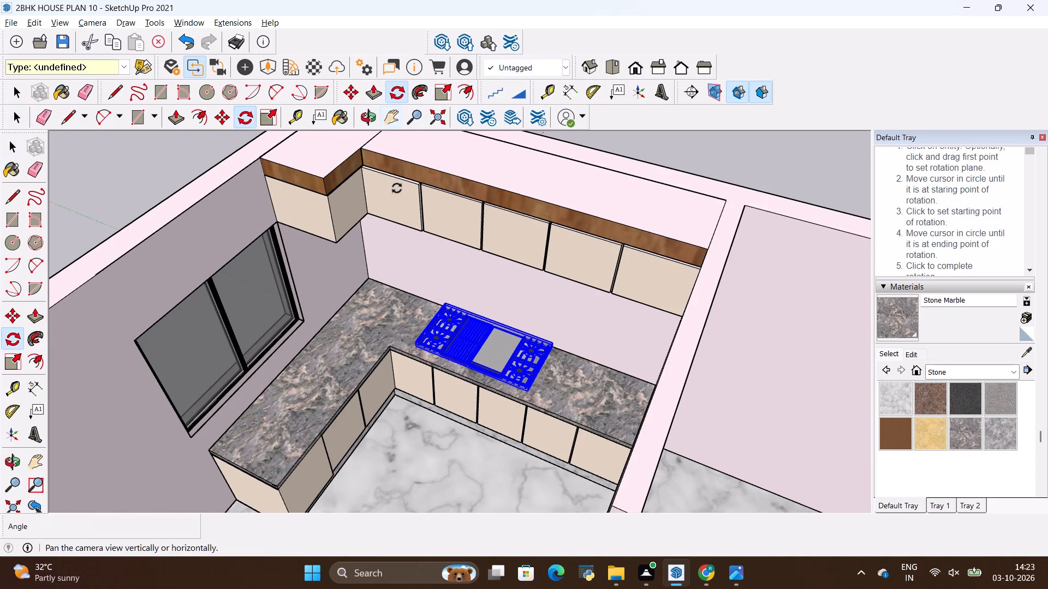
pyautogui.click(404, 469)
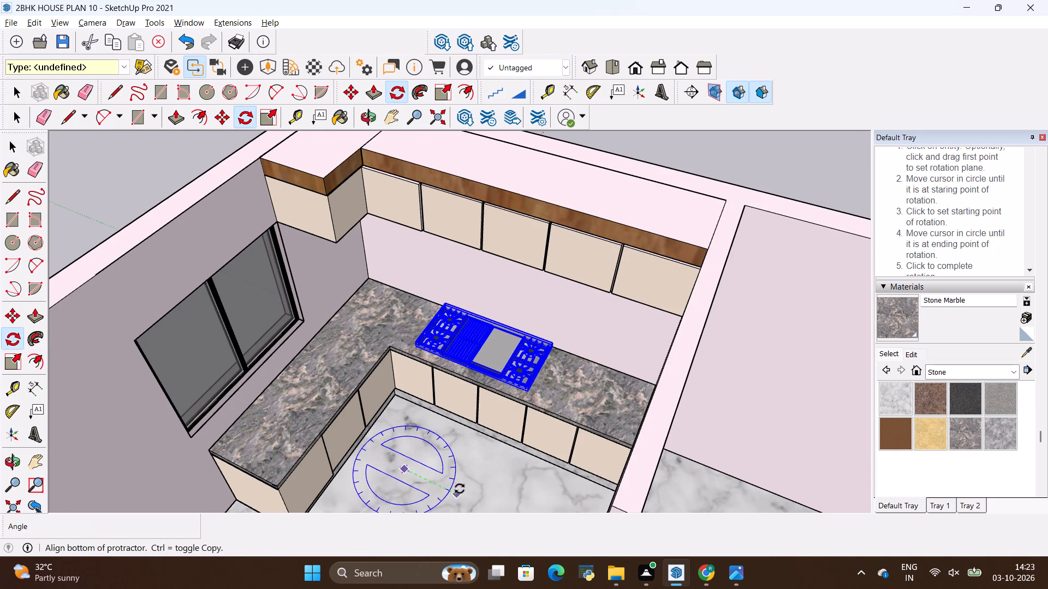
pyautogui.click(469, 505)
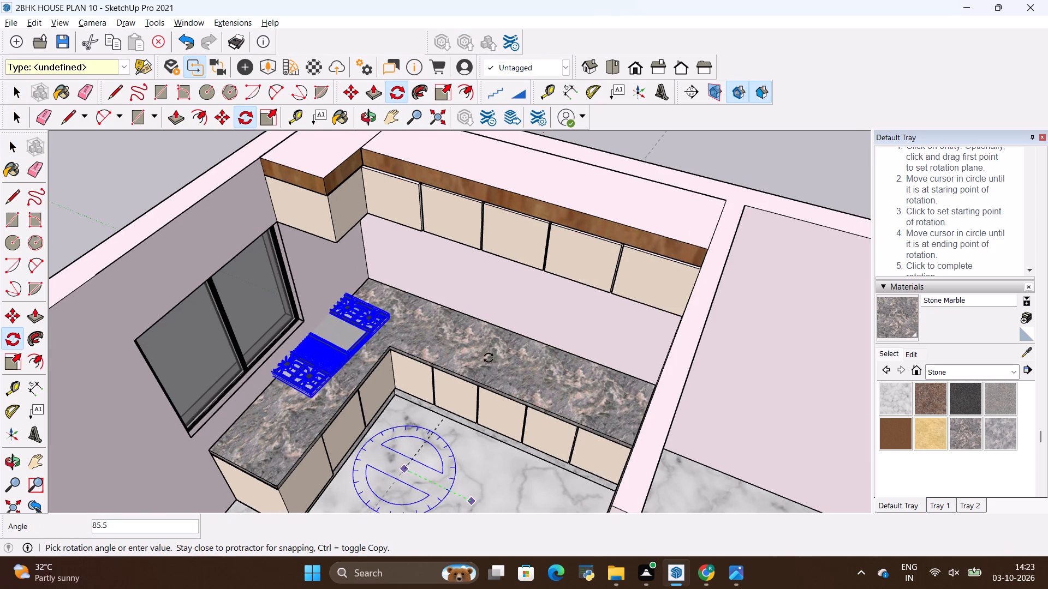
pyautogui.click(487, 353)
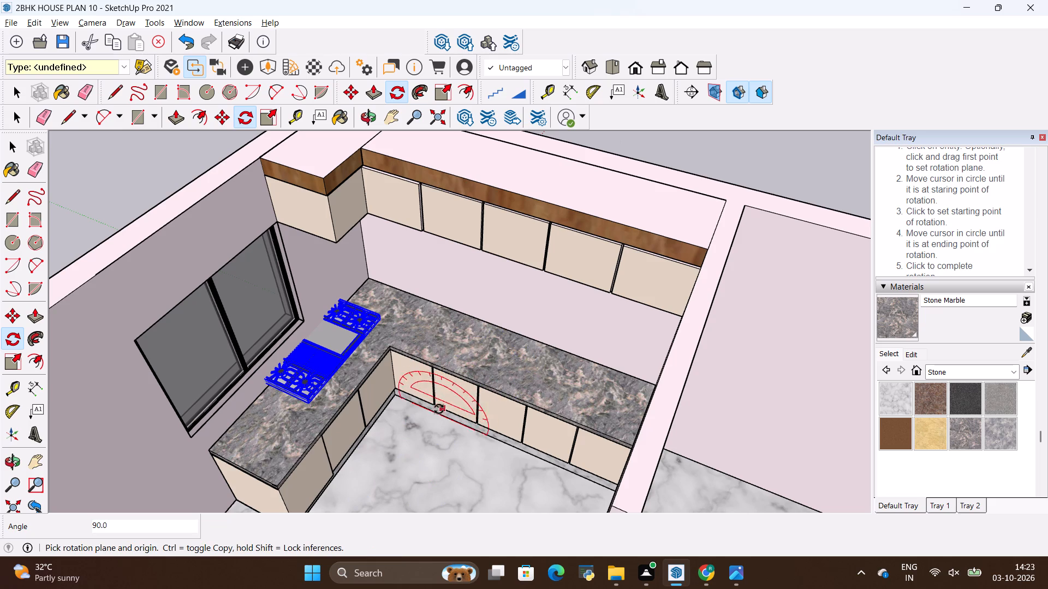
# Move the cooktop about 2' 2" along the counter beneath the window, toward the counter's free end.
pyautogui.press('space')
pyautogui.press('m')
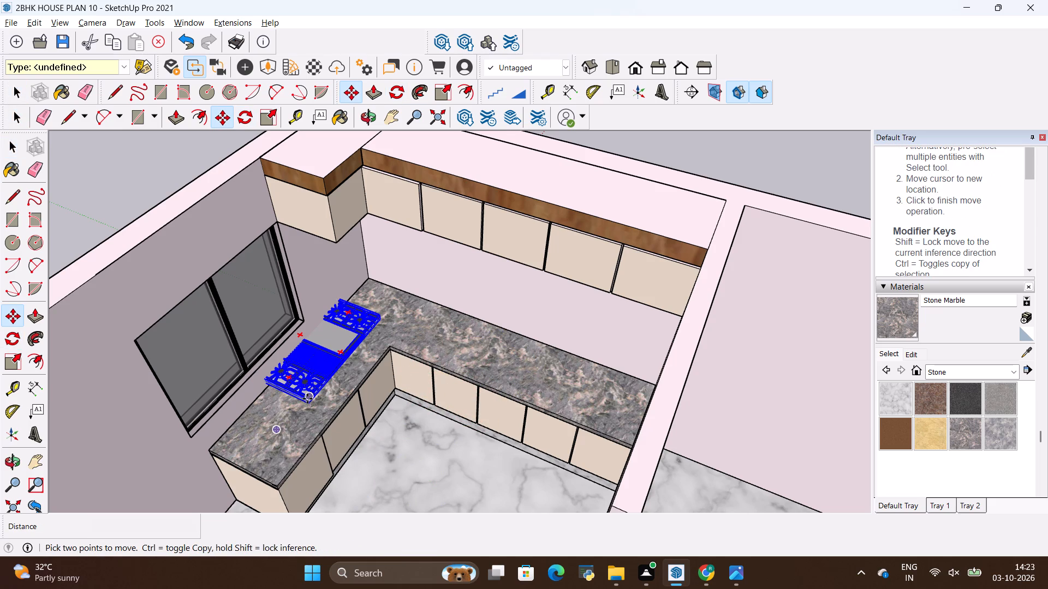
pyautogui.click(307, 399)
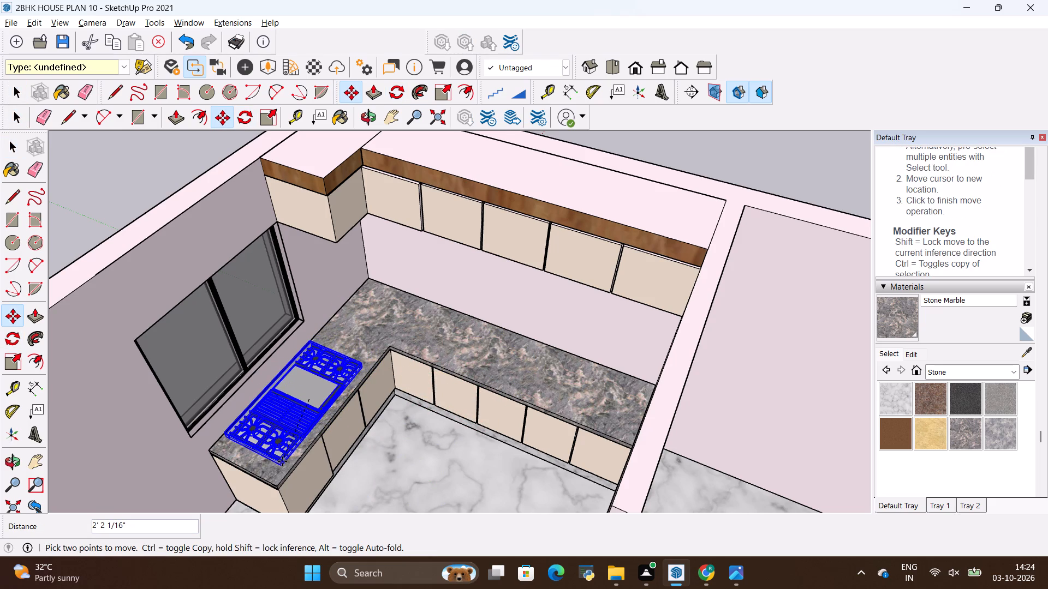
pyautogui.click(280, 463)
pyautogui.press('space')
pyautogui.click(406, 435)
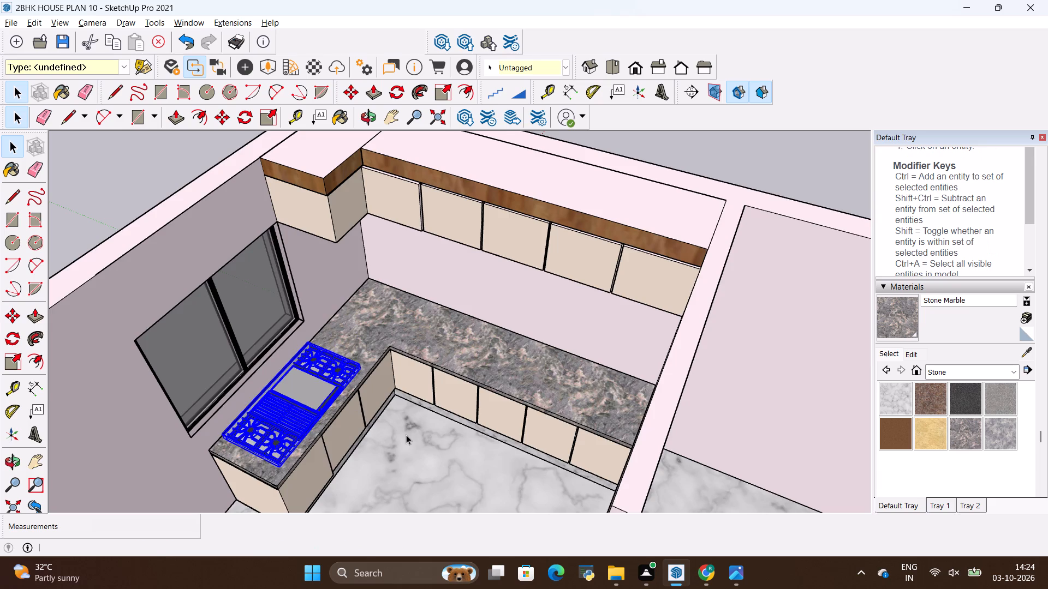
# Import the Inclined+chimne model from the ALL 3D WAREHOUSE ITEMS folder and place it in the kitchen near the window wall.
pyautogui.scroll(-6, 410, 357)
pyautogui.moveTo(444, 344); pyautogui.dragTo(307, 328, button='middle')
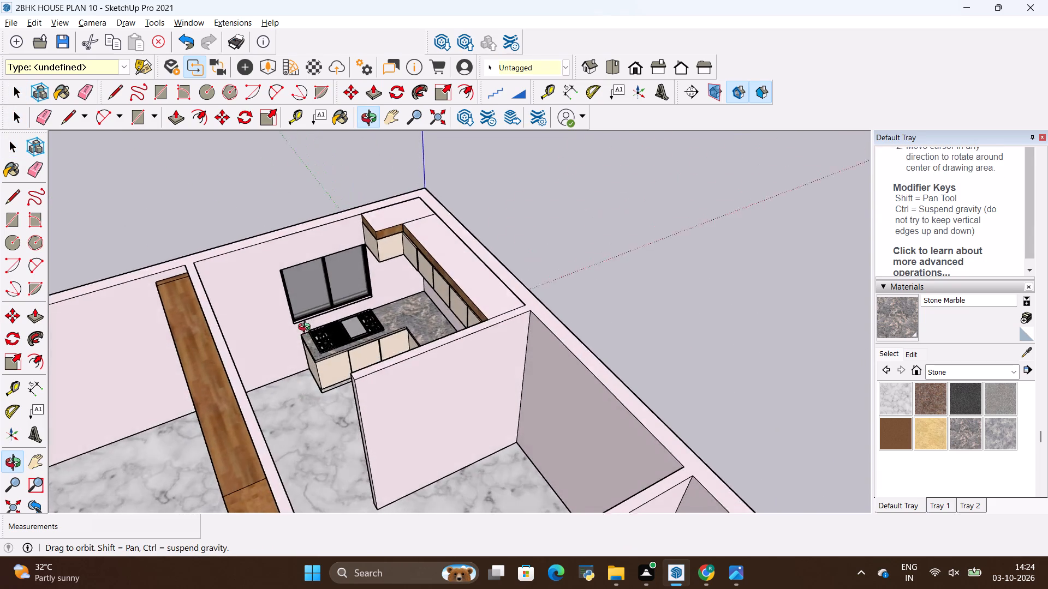
pyautogui.moveTo(307, 328); pyautogui.dragTo(307, 324, button='middle')
pyautogui.scroll(8, 314, 237)
pyautogui.scroll(-4, 360, 349)
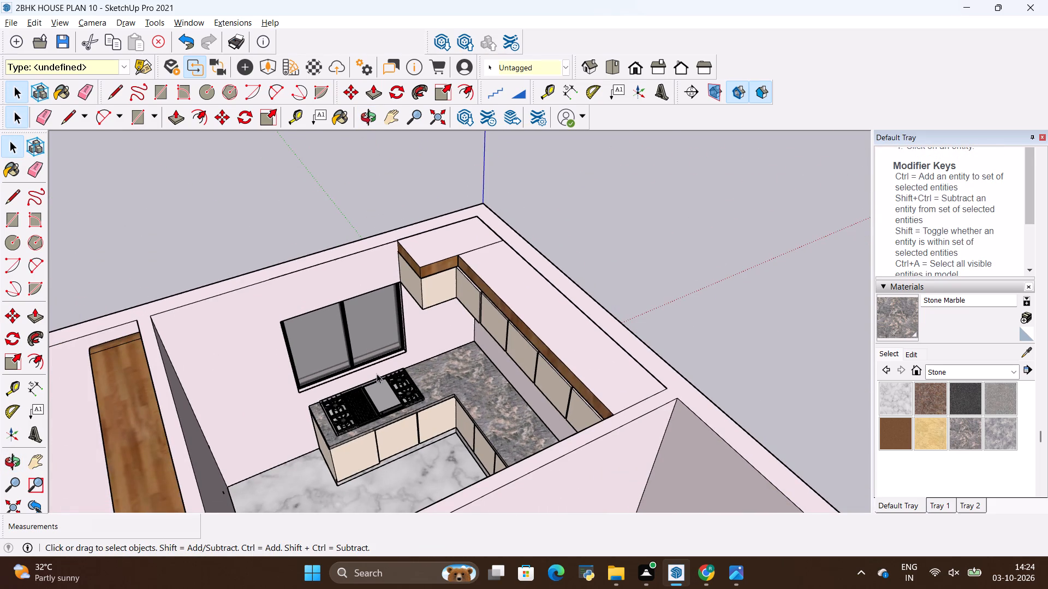
pyautogui.middleClick(415, 426)
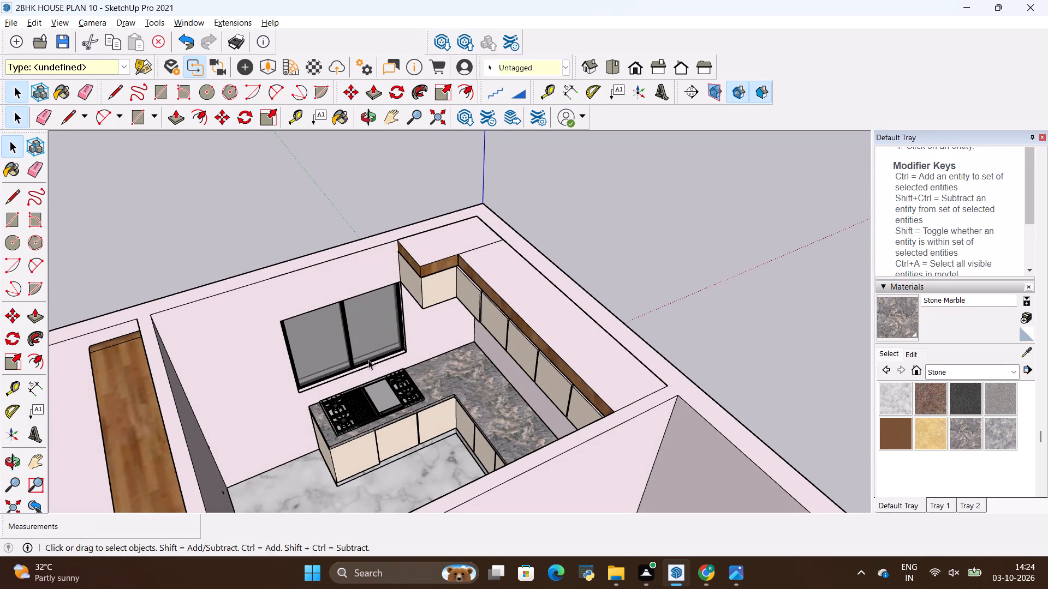
pyautogui.click(4, 18)
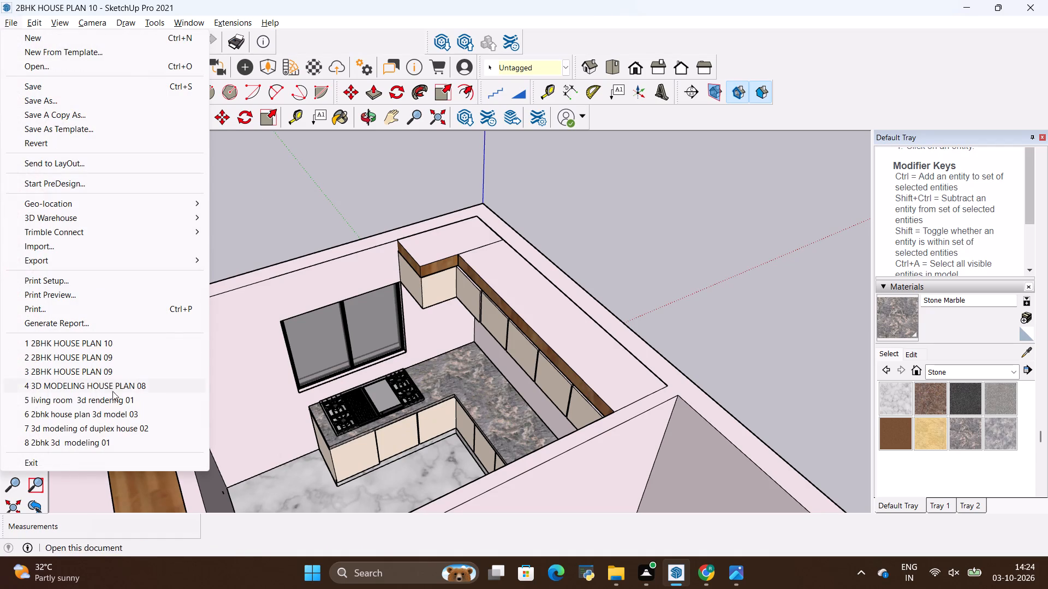
pyautogui.click(41, 249)
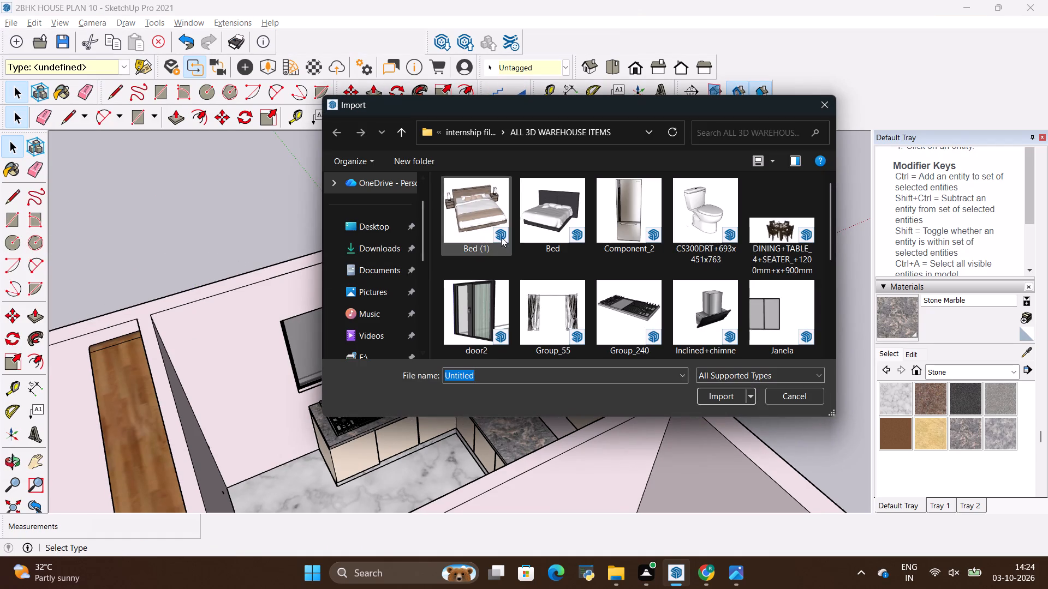
pyautogui.click(692, 307)
pyautogui.click(712, 396)
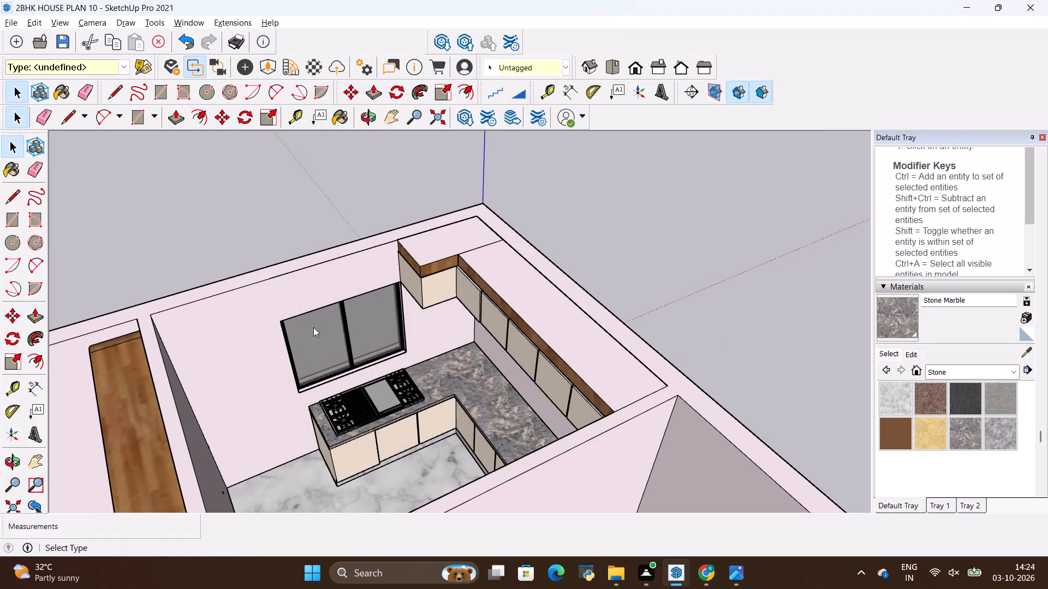
pyautogui.click(306, 301)
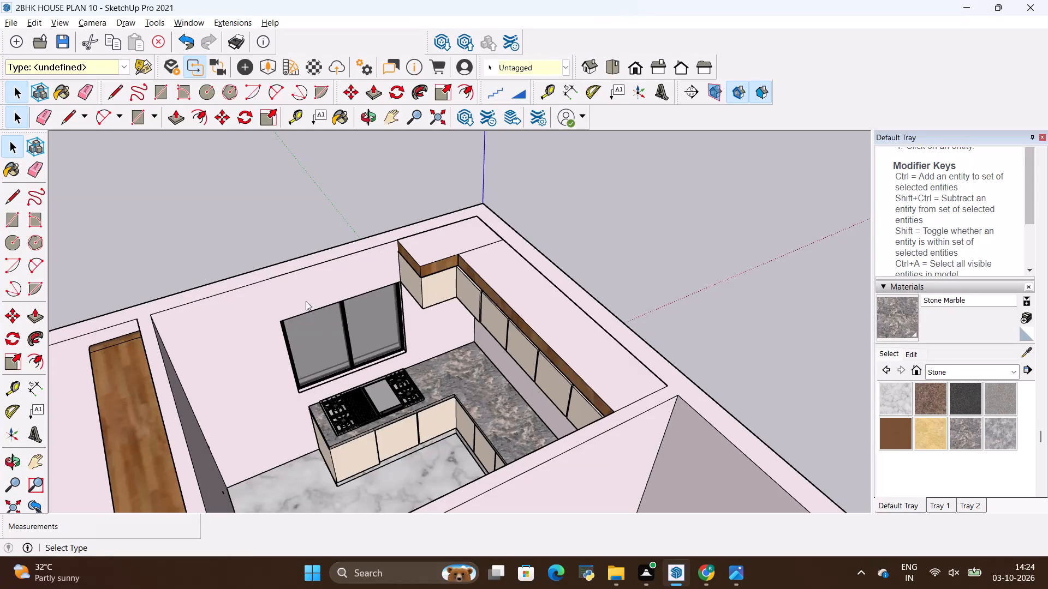
pyautogui.scroll(-9, 309, 306)
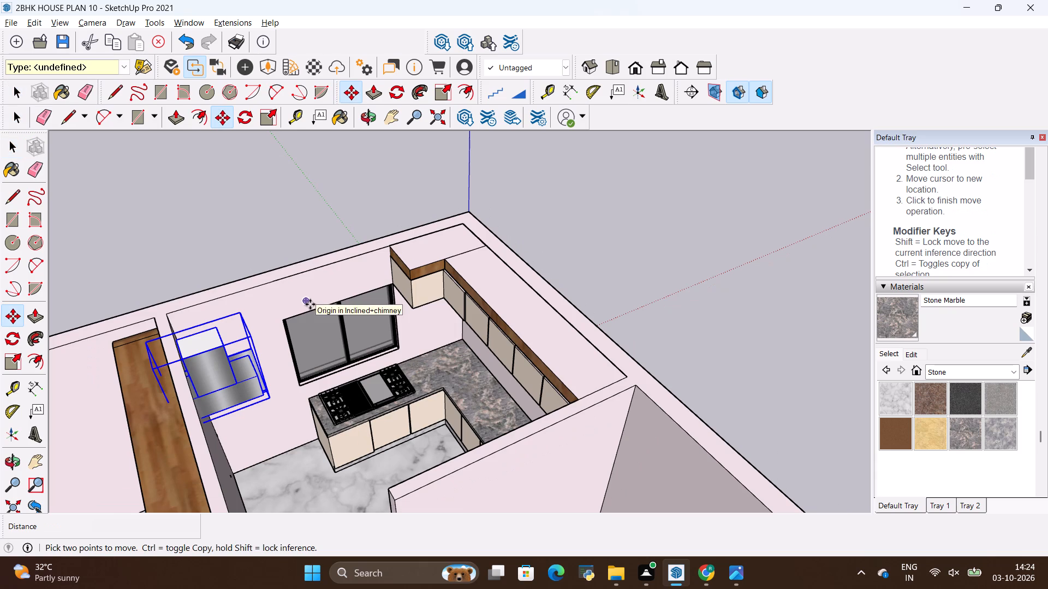
# Move the chimney hood by its top corner about 5' 3" along the window wall, overlapping the window above the cooktop.
pyautogui.click(239, 312)
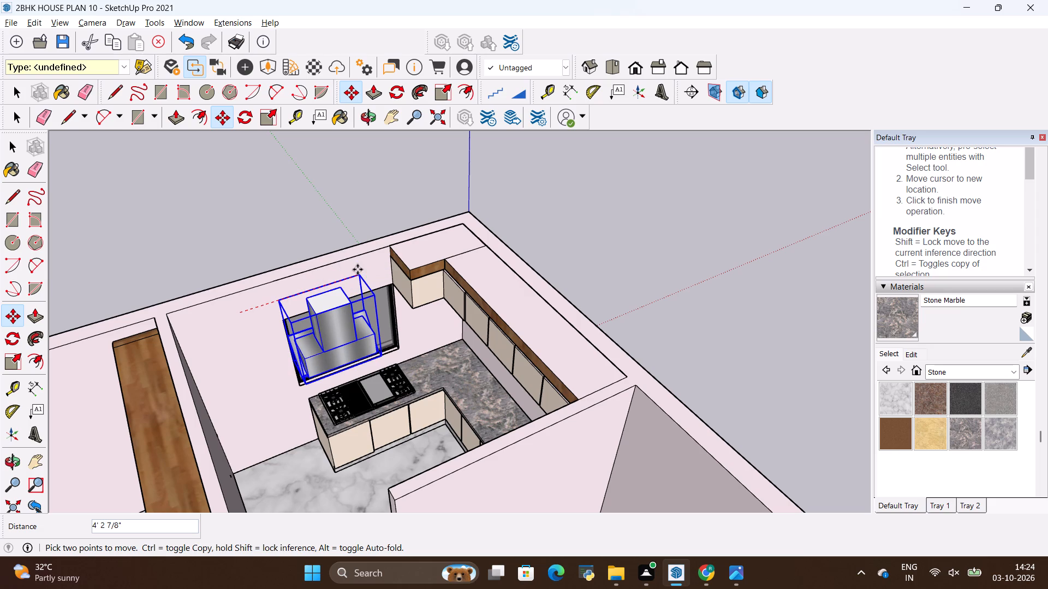
pyautogui.moveTo(515, 354); pyautogui.dragTo(643, 315, button='middle')
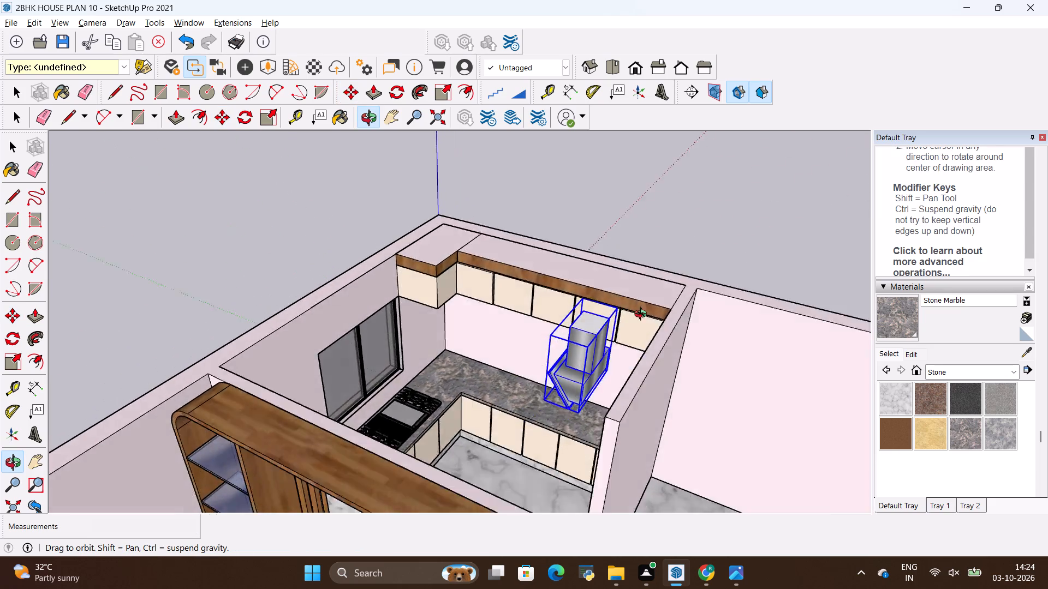
pyautogui.moveTo(643, 315); pyautogui.dragTo(562, 337, button='middle')
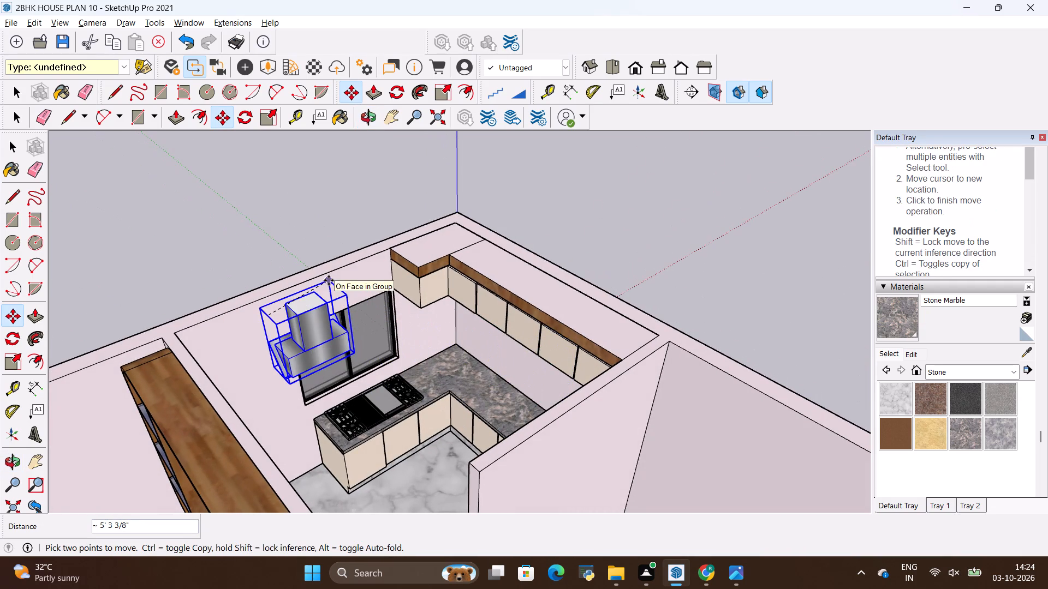
pyautogui.click(329, 280)
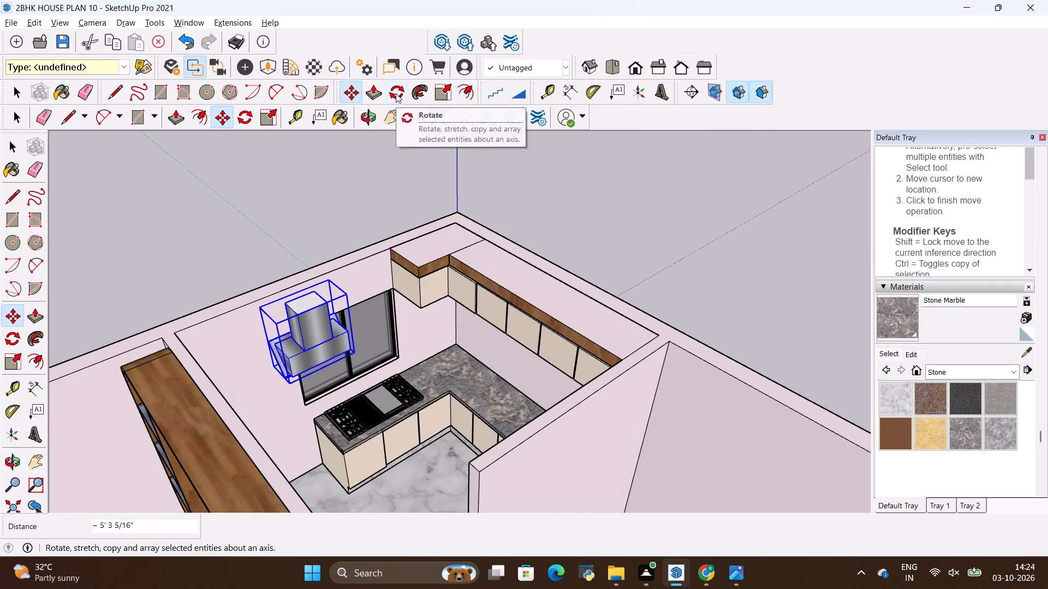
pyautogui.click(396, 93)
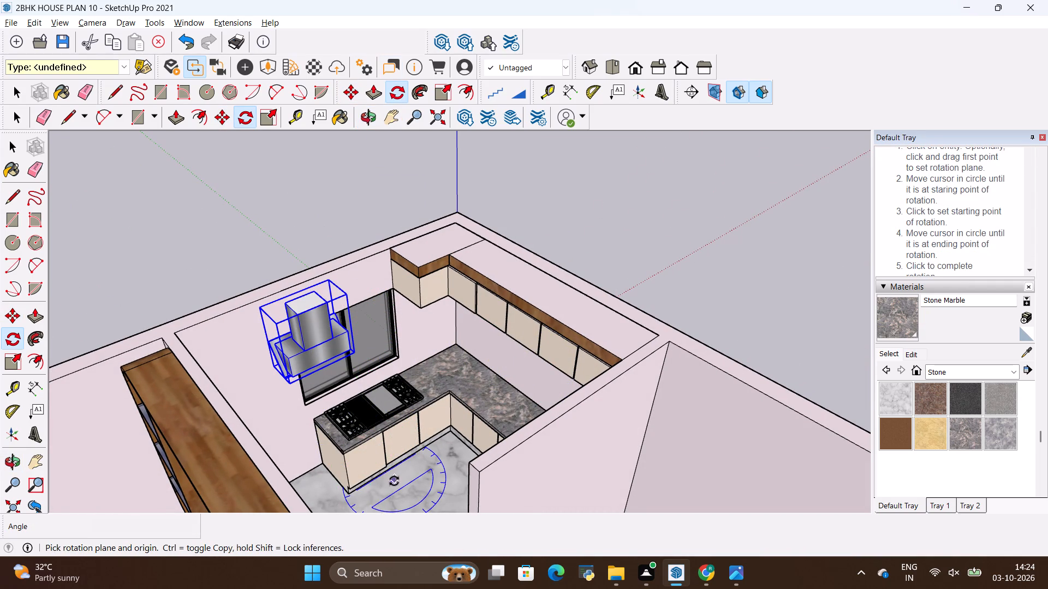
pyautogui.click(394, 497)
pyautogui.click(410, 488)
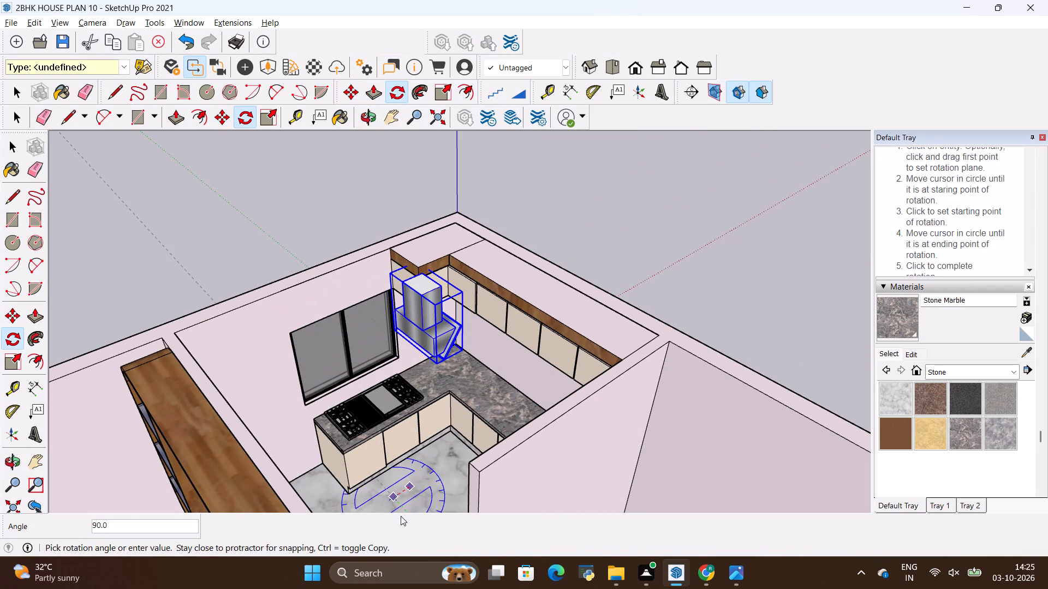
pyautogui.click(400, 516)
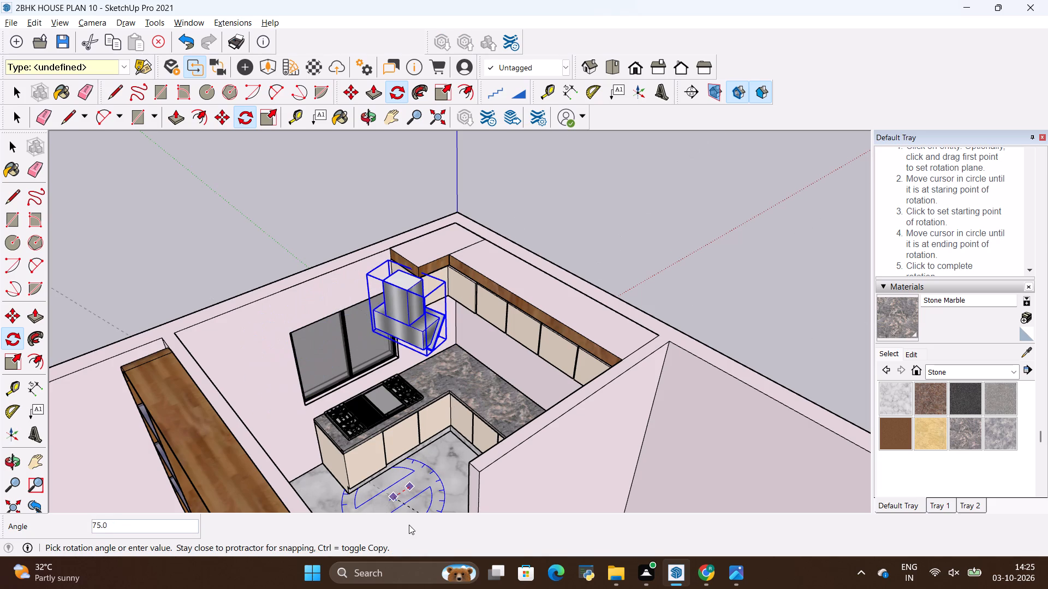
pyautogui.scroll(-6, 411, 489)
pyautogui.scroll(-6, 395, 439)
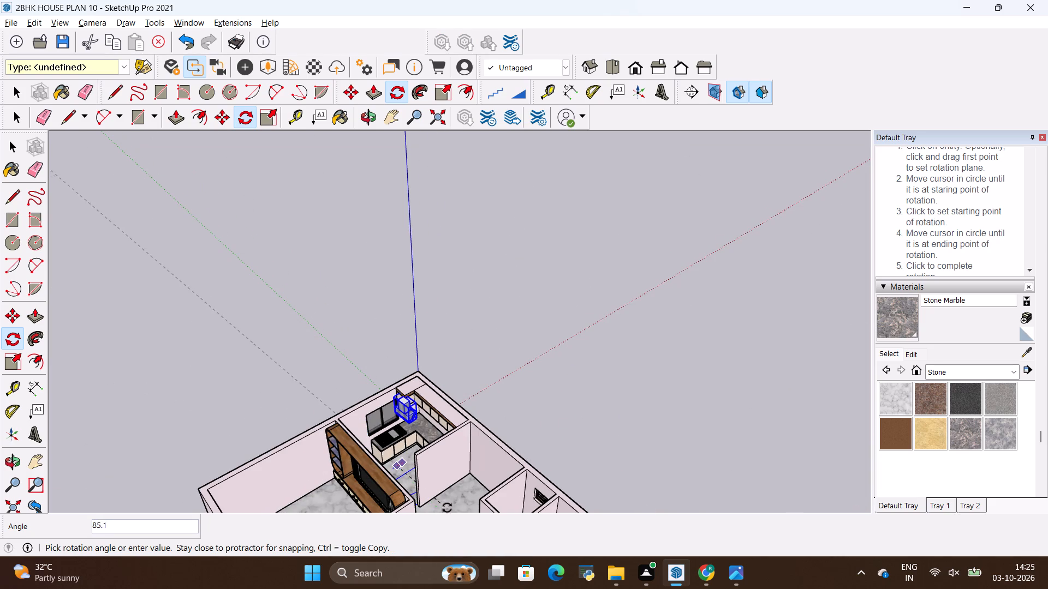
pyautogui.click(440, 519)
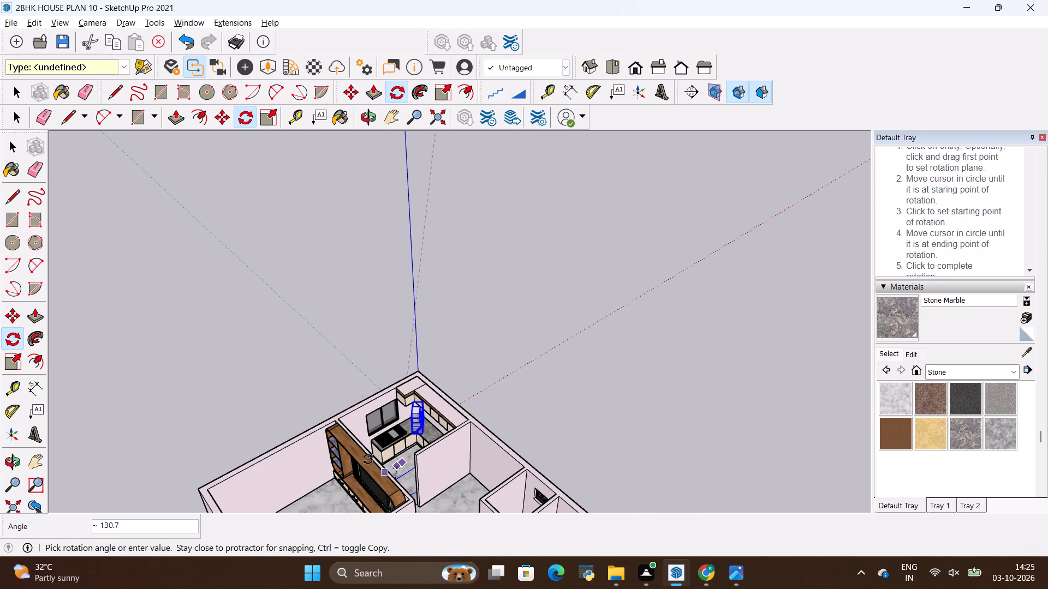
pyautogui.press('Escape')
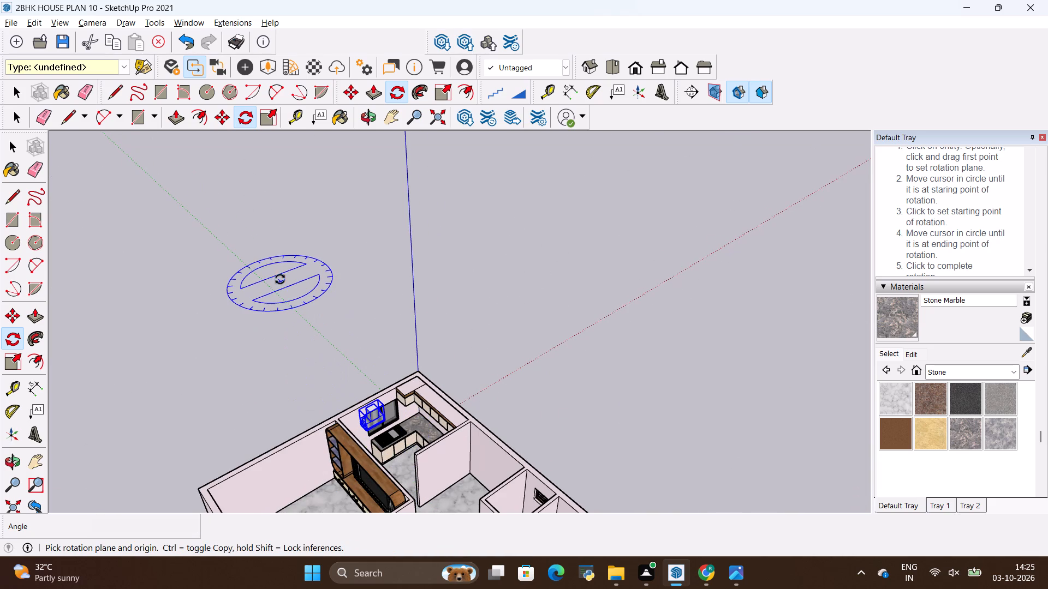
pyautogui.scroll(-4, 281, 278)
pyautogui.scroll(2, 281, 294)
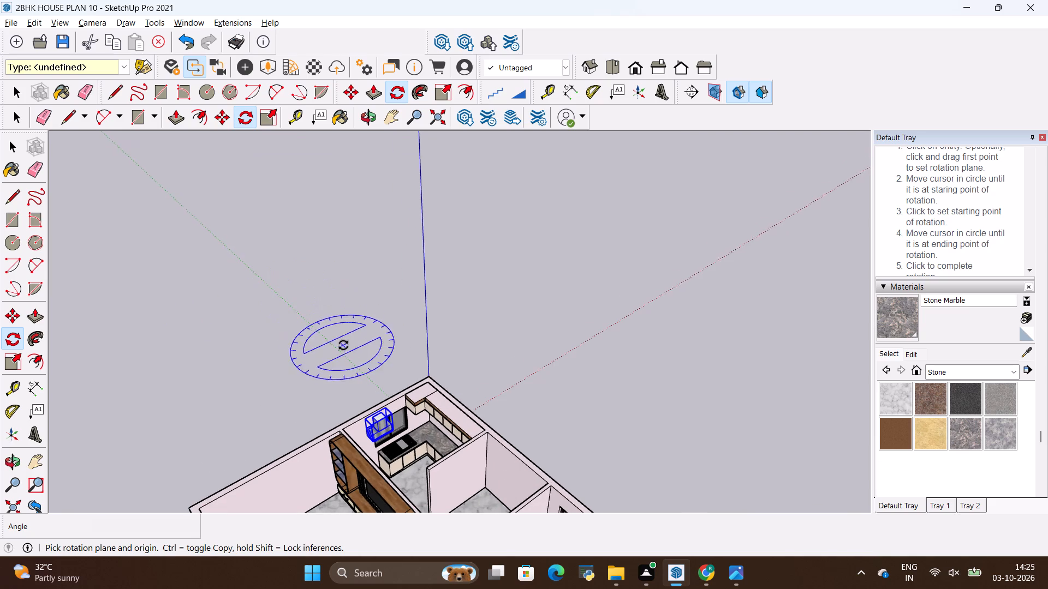
# Rotate the chimney hood 90° about a point on the ground outside the house, beyond the window wall.
pyautogui.click(317, 327)
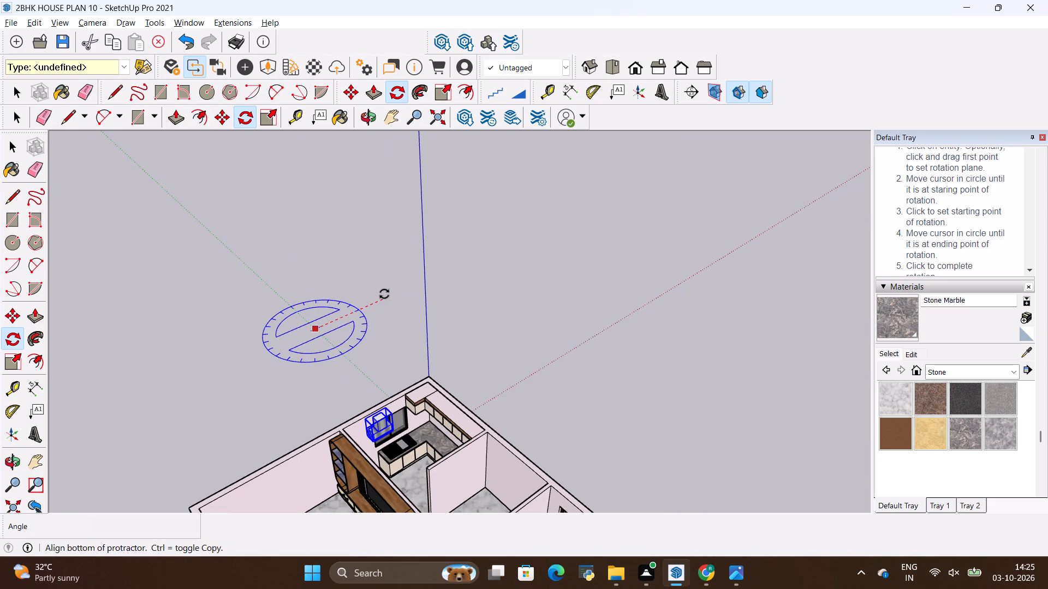
pyautogui.click(384, 294)
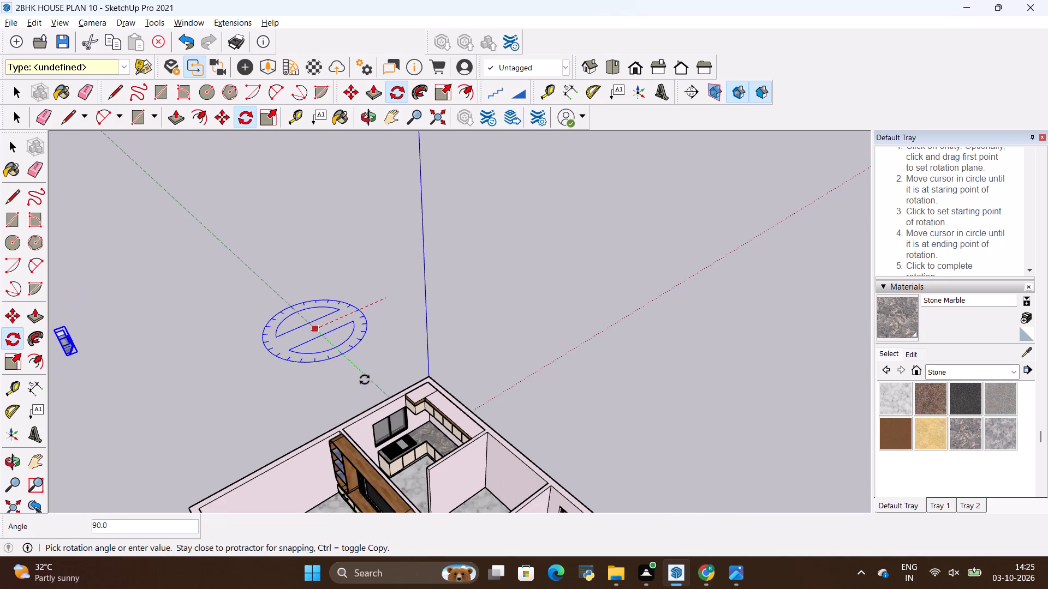
pyautogui.click(365, 380)
pyautogui.scroll(-5, 275, 320)
pyautogui.press('space')
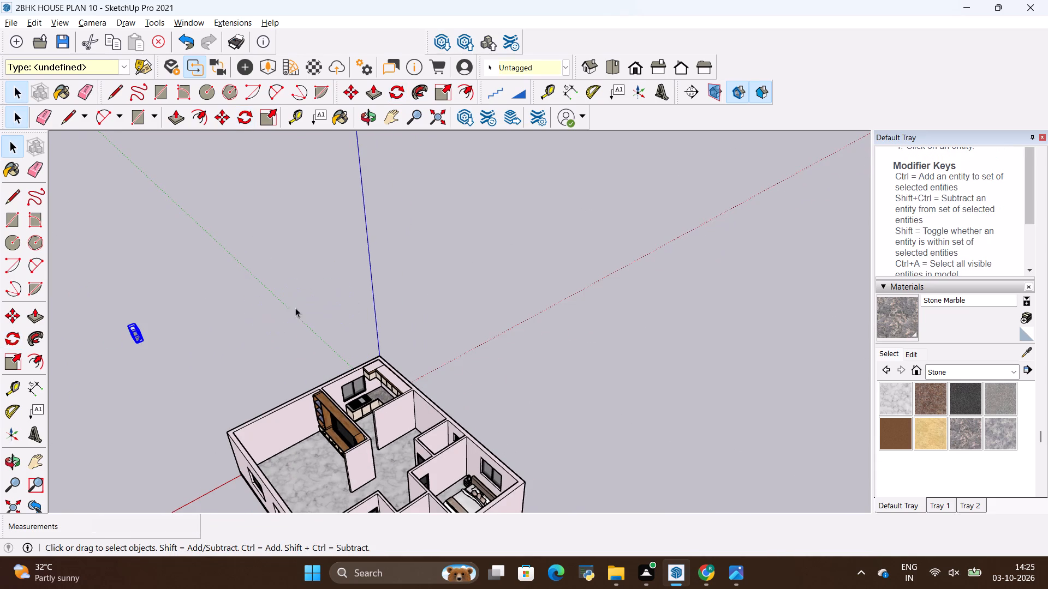
# Move the chimney hood about 57' 5" back into the kitchen, beneath the wall cabinets over the long counter.
pyautogui.click(252, 309)
pyautogui.scroll(3, 111, 324)
pyautogui.click(134, 330)
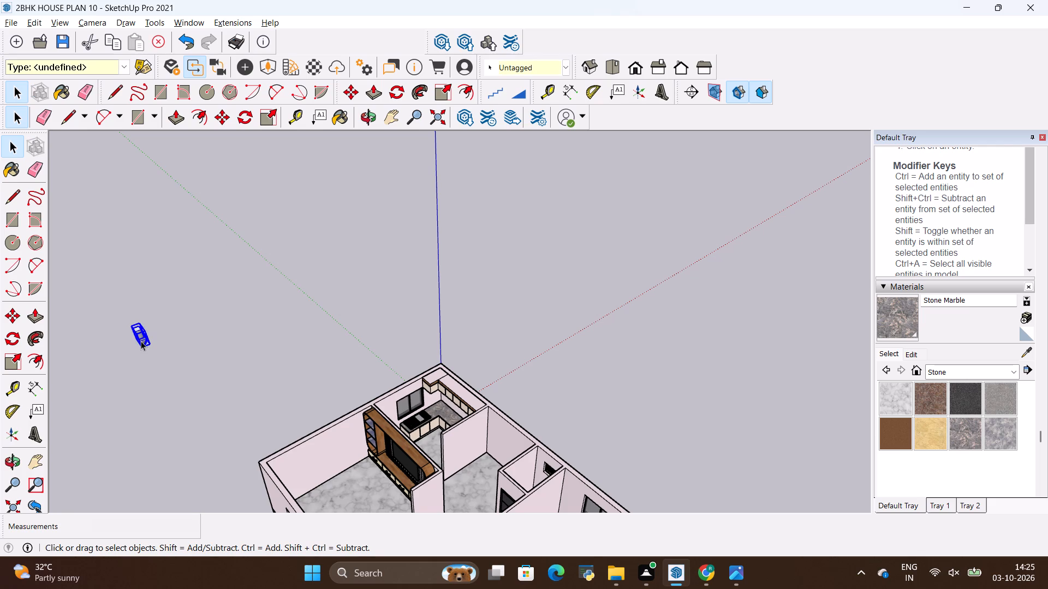
pyautogui.press('m')
pyautogui.click(140, 330)
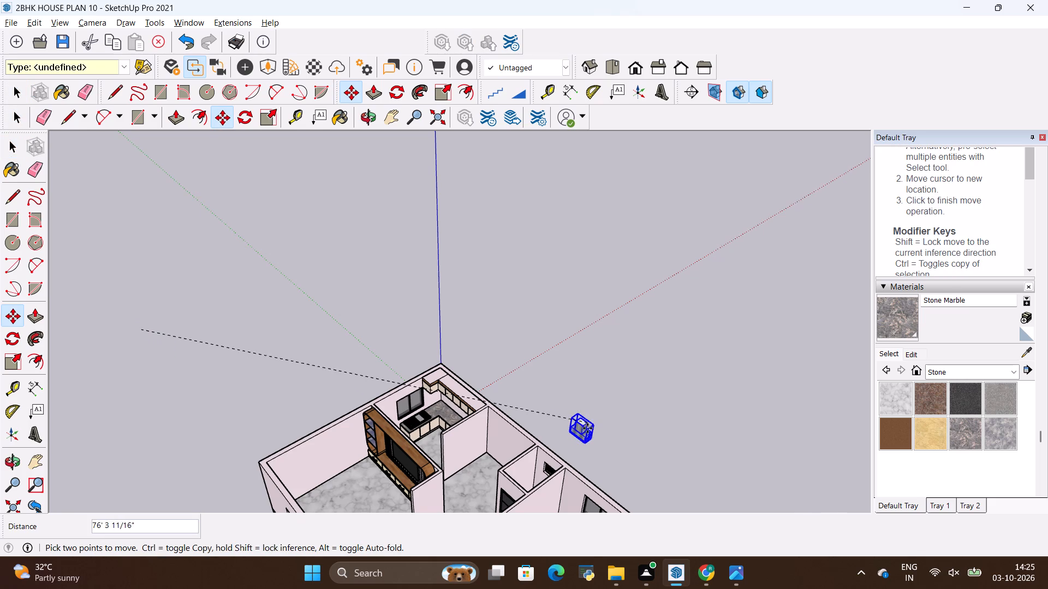
pyautogui.scroll(4, 519, 451)
pyautogui.scroll(-5, 502, 393)
pyautogui.moveTo(473, 392); pyautogui.dragTo(604, 398, button='middle')
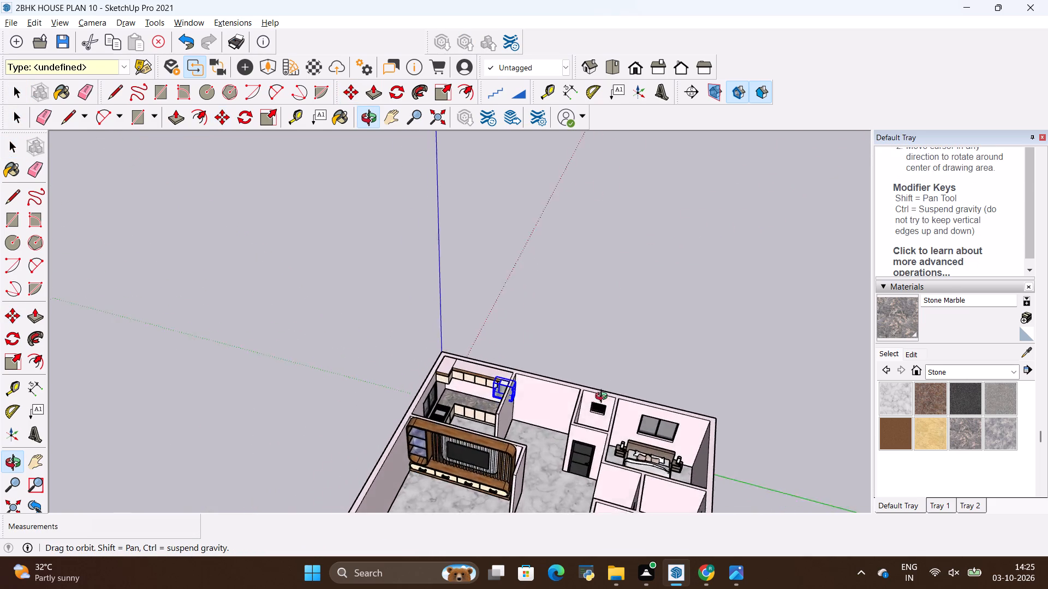
pyautogui.moveTo(604, 398); pyautogui.dragTo(636, 380, button='middle')
pyautogui.scroll(15, 512, 392)
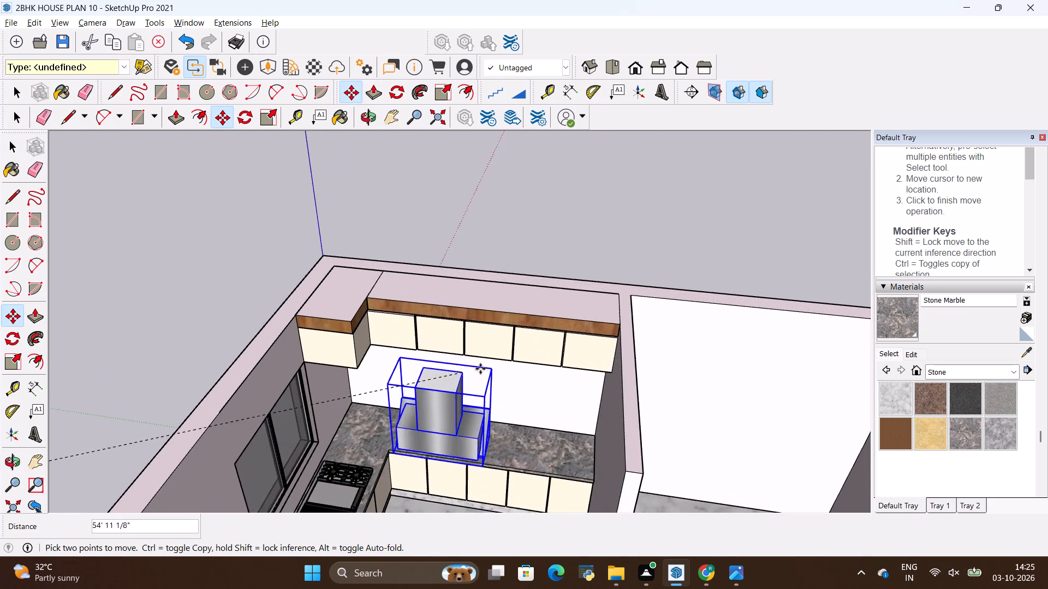
pyautogui.scroll(3, 484, 368)
pyautogui.moveTo(454, 357); pyautogui.dragTo(463, 284, button='middle')
pyautogui.scroll(2, 474, 311)
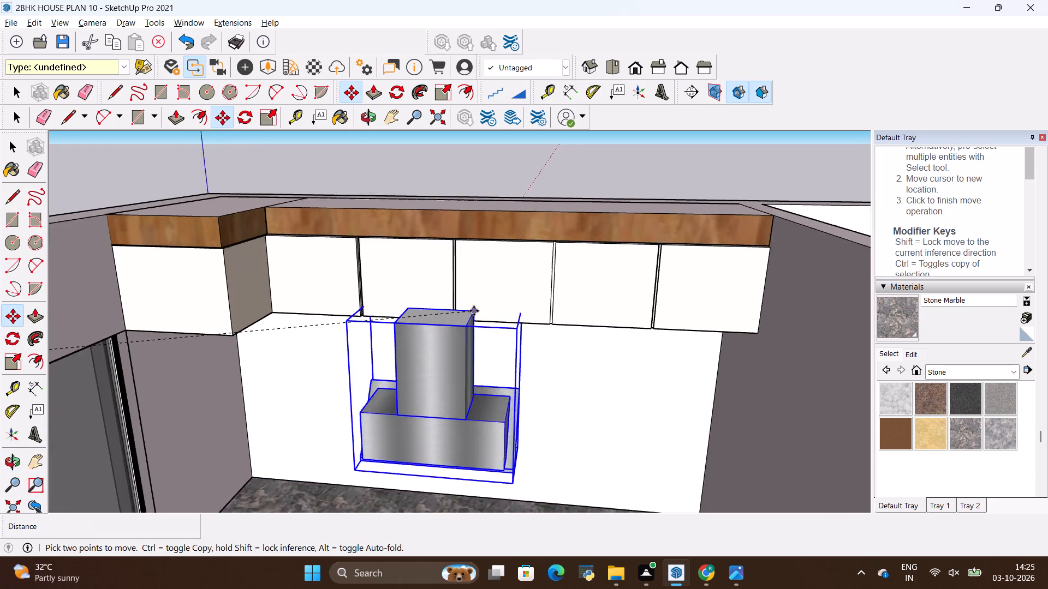
pyautogui.scroll(9, 474, 311)
pyautogui.click(479, 340)
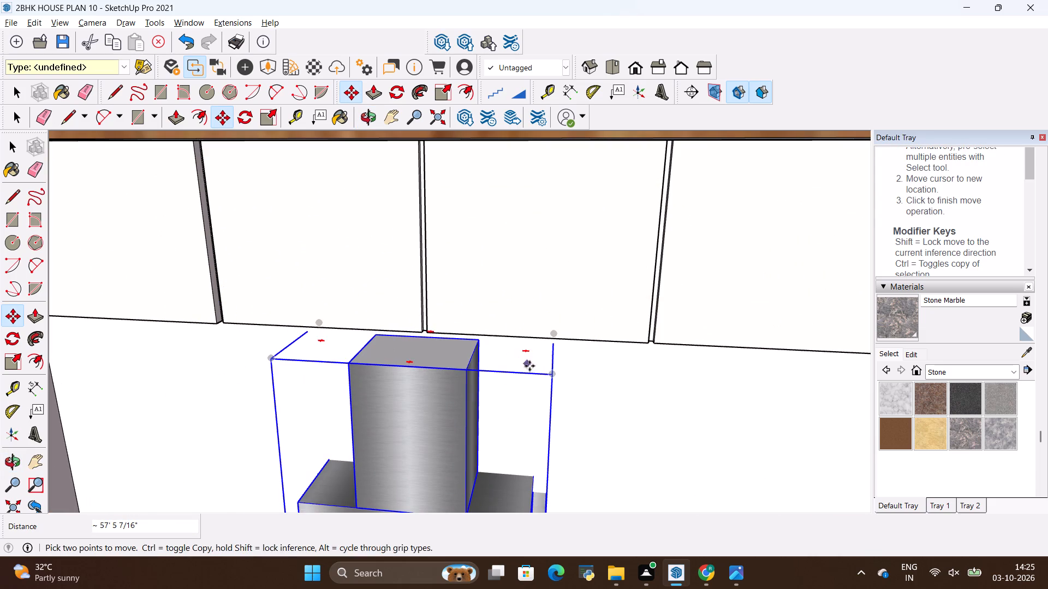
# Move the chimney hood by its top corner about 1' 4" to the wall cabinets' lower edge, then nudge it about 3" along the wall.
pyautogui.click(552, 373)
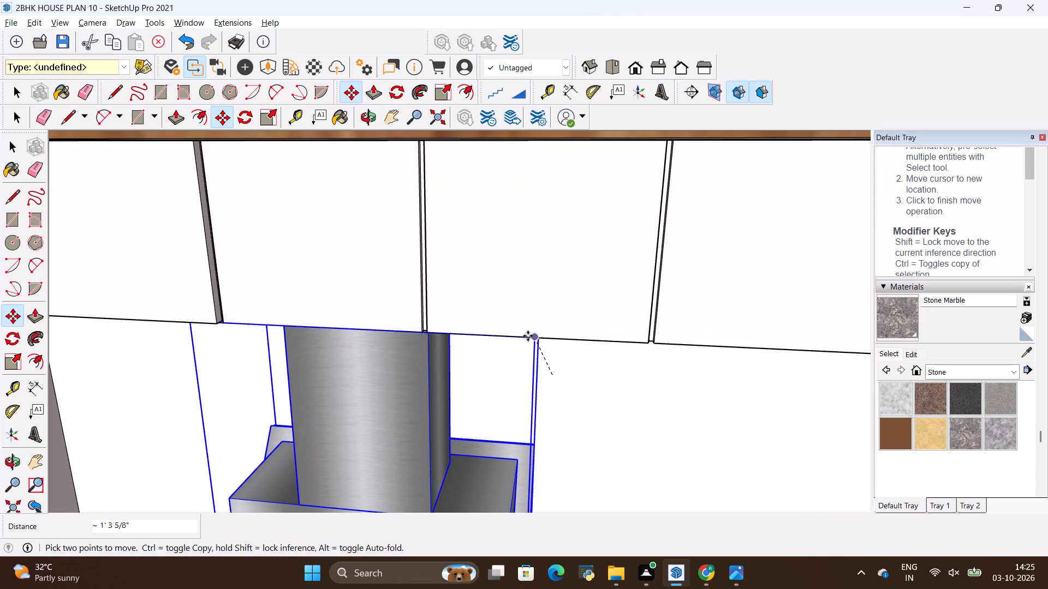
pyautogui.click(528, 335)
pyautogui.scroll(-7, 556, 309)
pyautogui.moveTo(549, 279); pyautogui.dragTo(499, 372, button='middle')
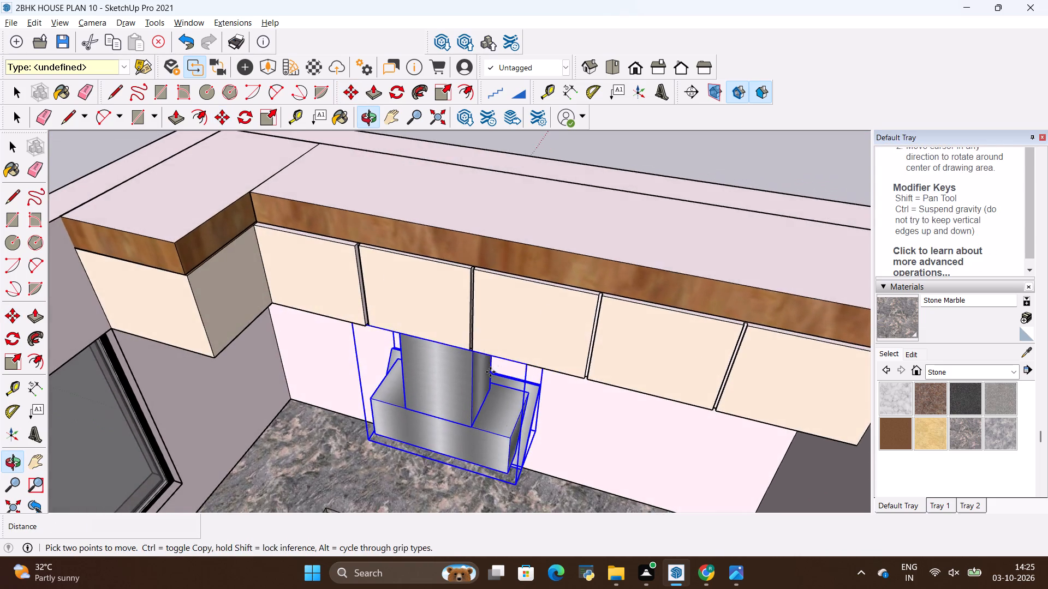
pyautogui.scroll(-11, 480, 326)
pyautogui.moveTo(473, 355); pyautogui.dragTo(499, 271, button='middle')
pyautogui.moveTo(499, 269); pyautogui.dragTo(499, 269, button='middle')
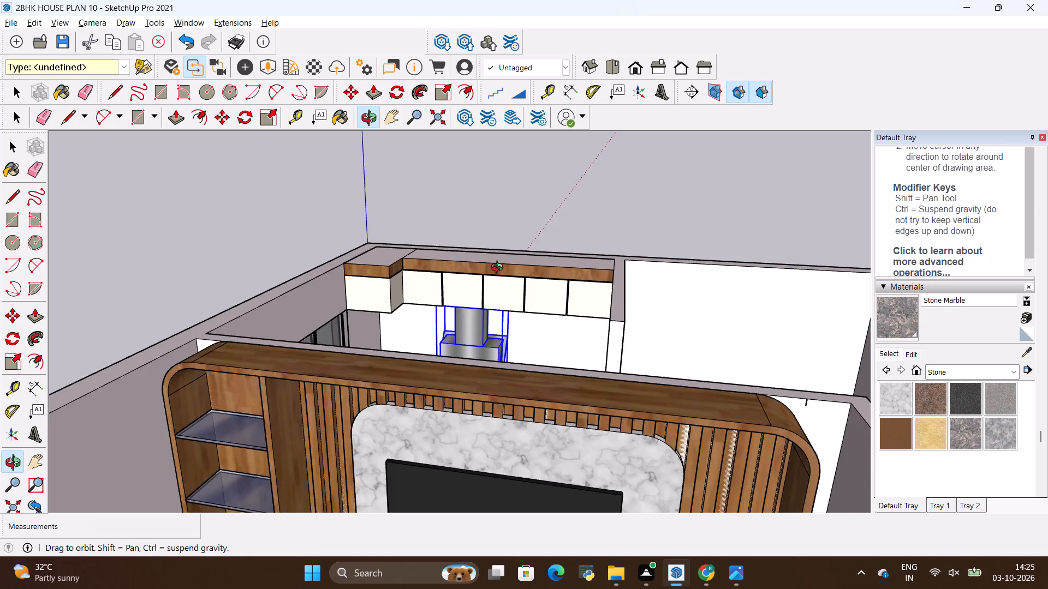
pyautogui.moveTo(499, 269); pyautogui.dragTo(516, 322, button='middle')
pyautogui.moveTo(534, 362); pyautogui.dragTo(430, 399, button='middle')
pyautogui.click(379, 393)
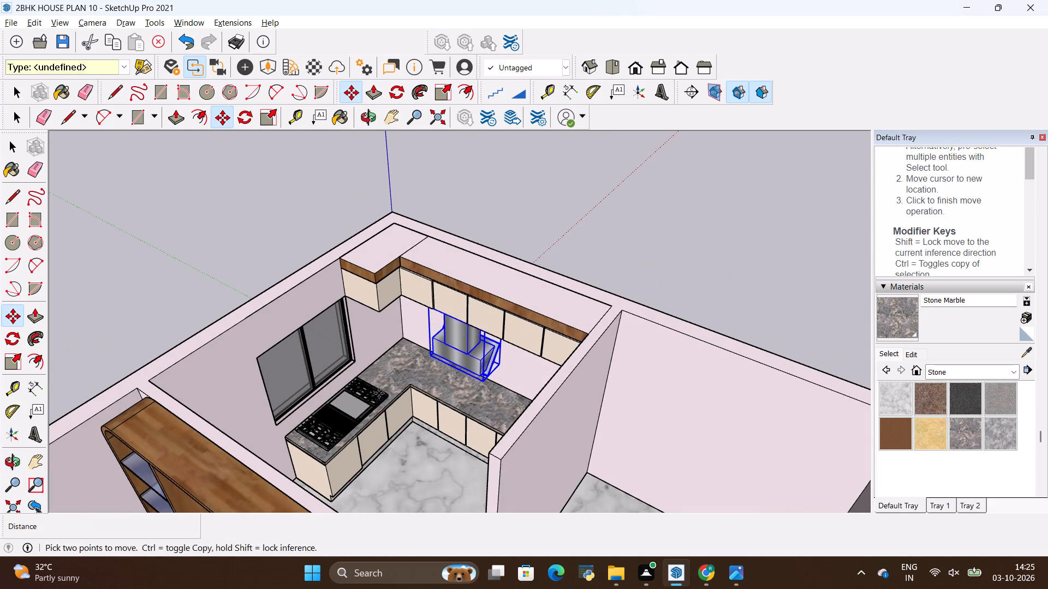
pyautogui.click(383, 393)
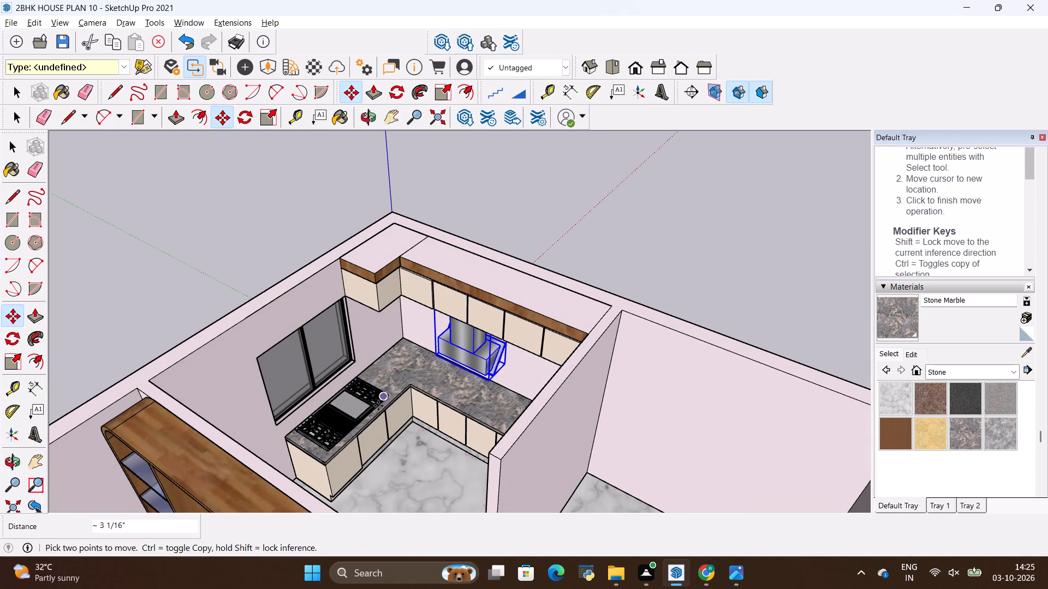
pyautogui.press('space')
# Rotate the cooktop 90° about a point on the ground outside the house, beyond the wall-cabinet side.
pyautogui.click(359, 409)
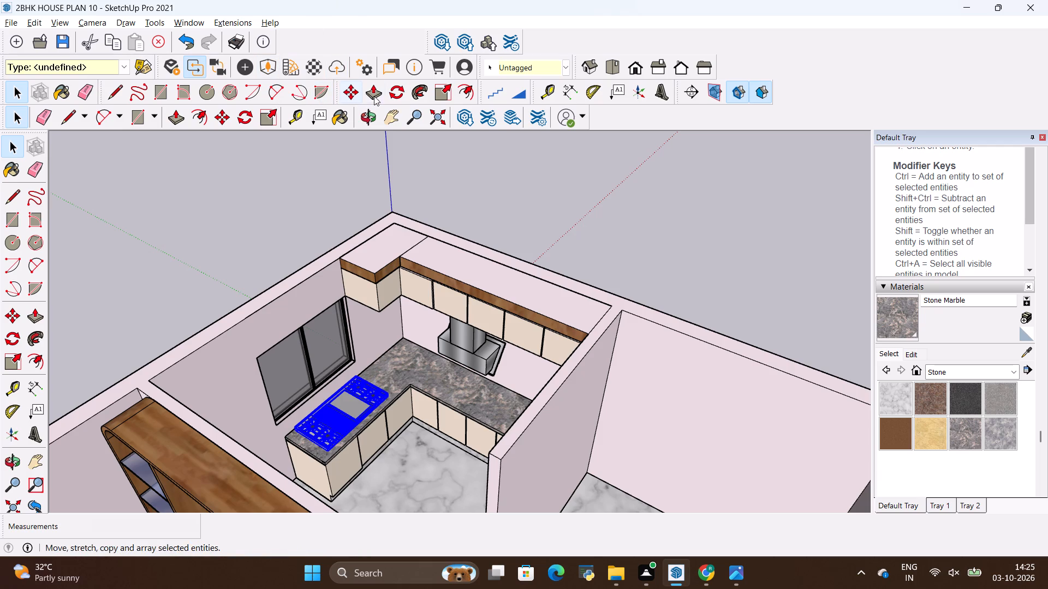
pyautogui.click(389, 93)
pyautogui.scroll(-5, 353, 172)
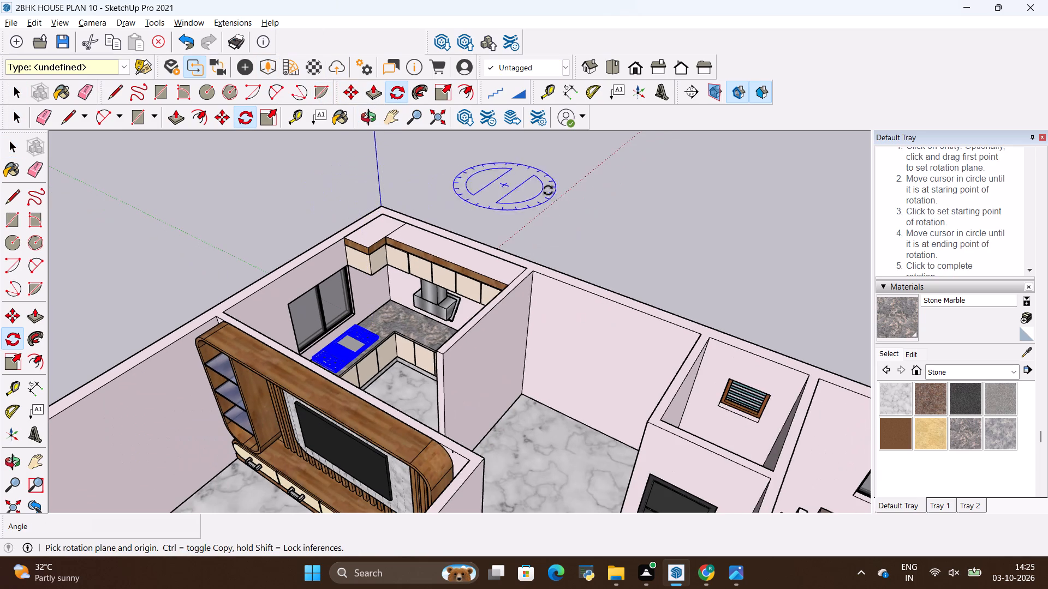
pyautogui.click(621, 230)
pyautogui.click(647, 191)
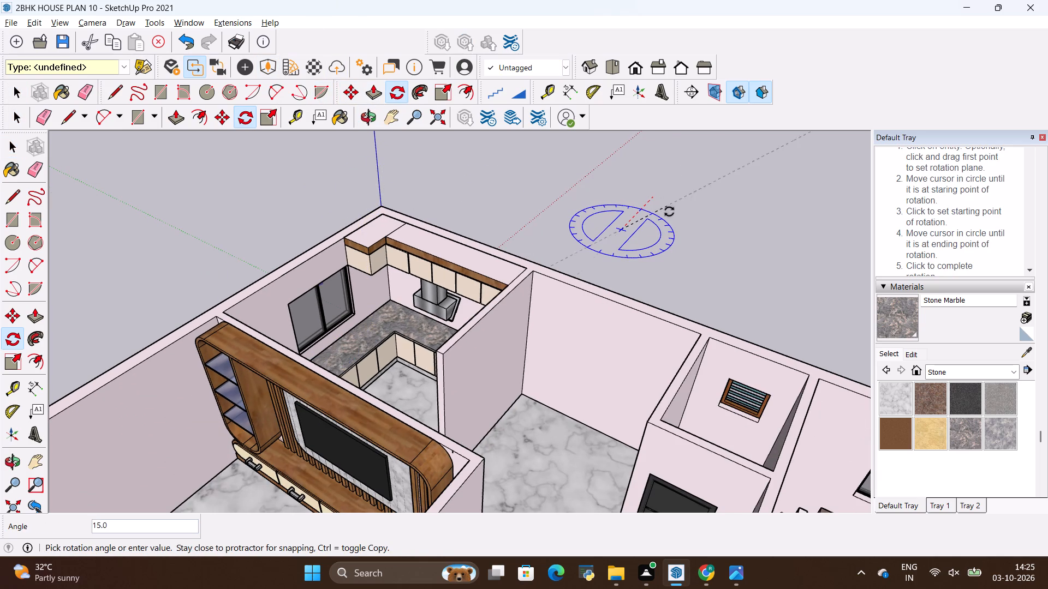
pyautogui.click(669, 253)
pyautogui.scroll(-11, 671, 323)
pyautogui.press('space')
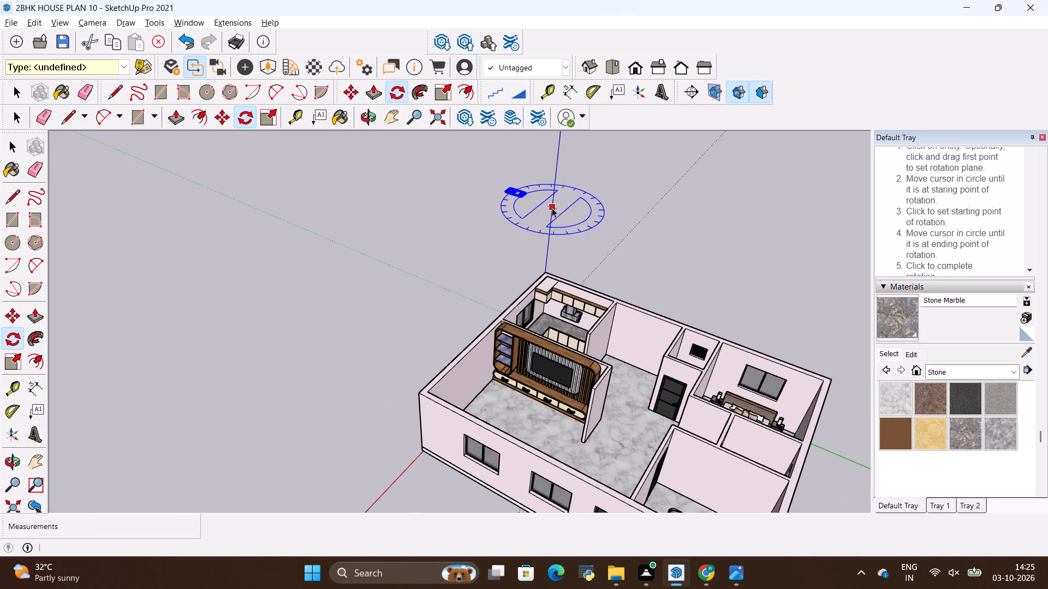
pyautogui.press('space')
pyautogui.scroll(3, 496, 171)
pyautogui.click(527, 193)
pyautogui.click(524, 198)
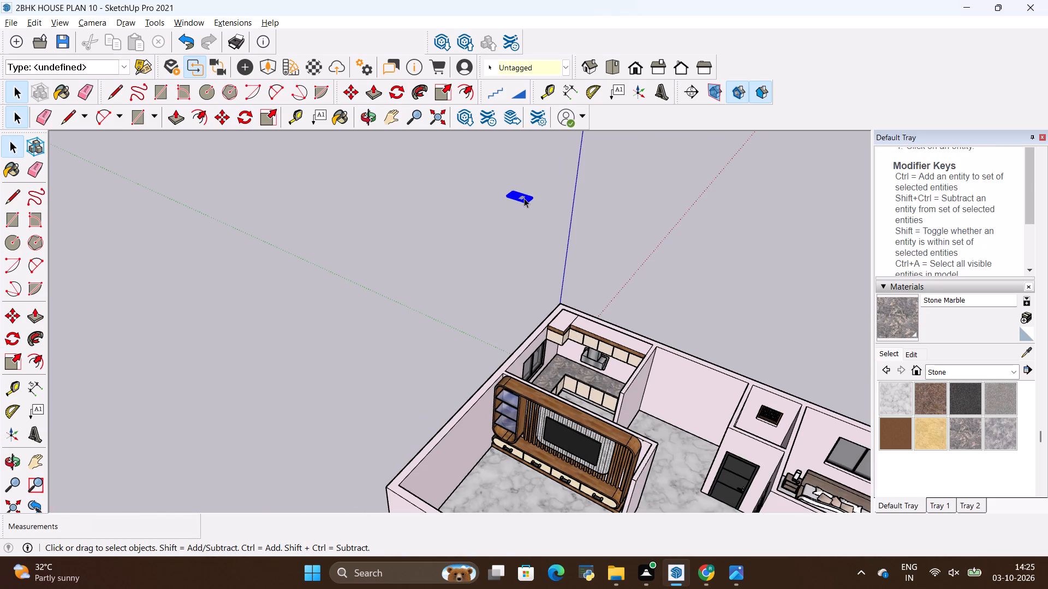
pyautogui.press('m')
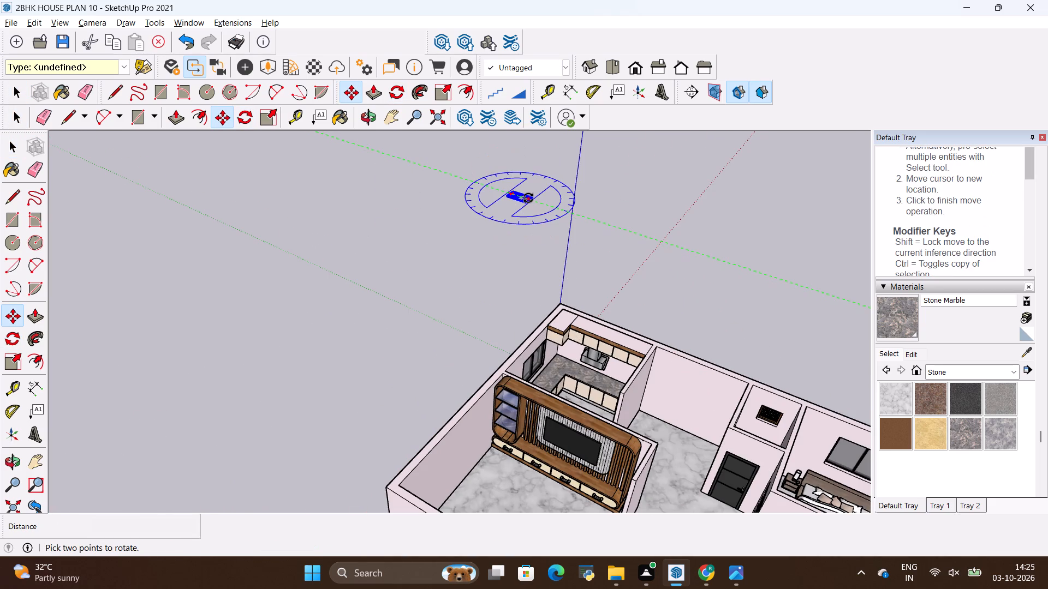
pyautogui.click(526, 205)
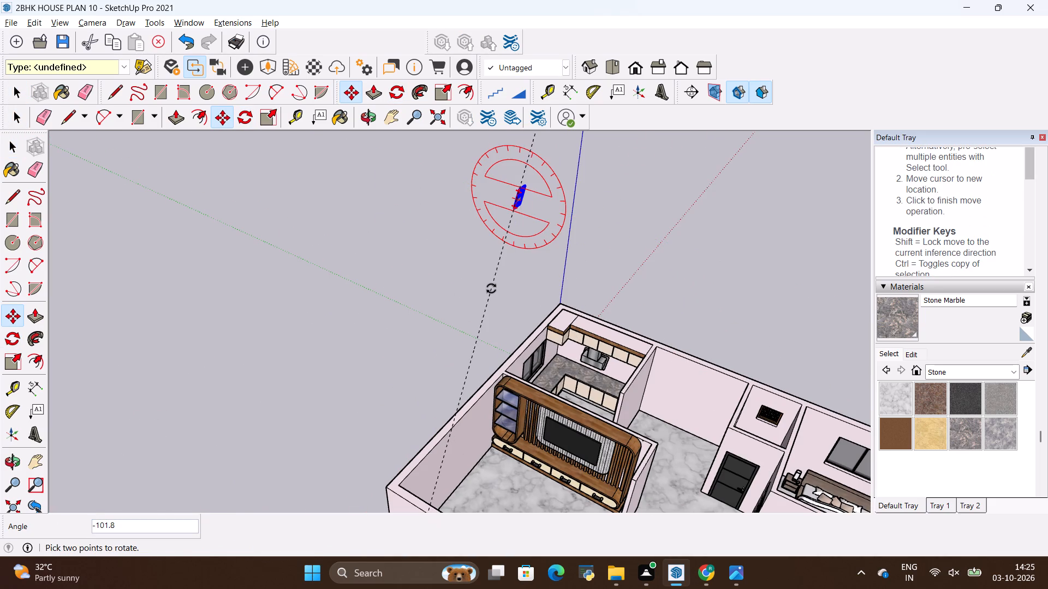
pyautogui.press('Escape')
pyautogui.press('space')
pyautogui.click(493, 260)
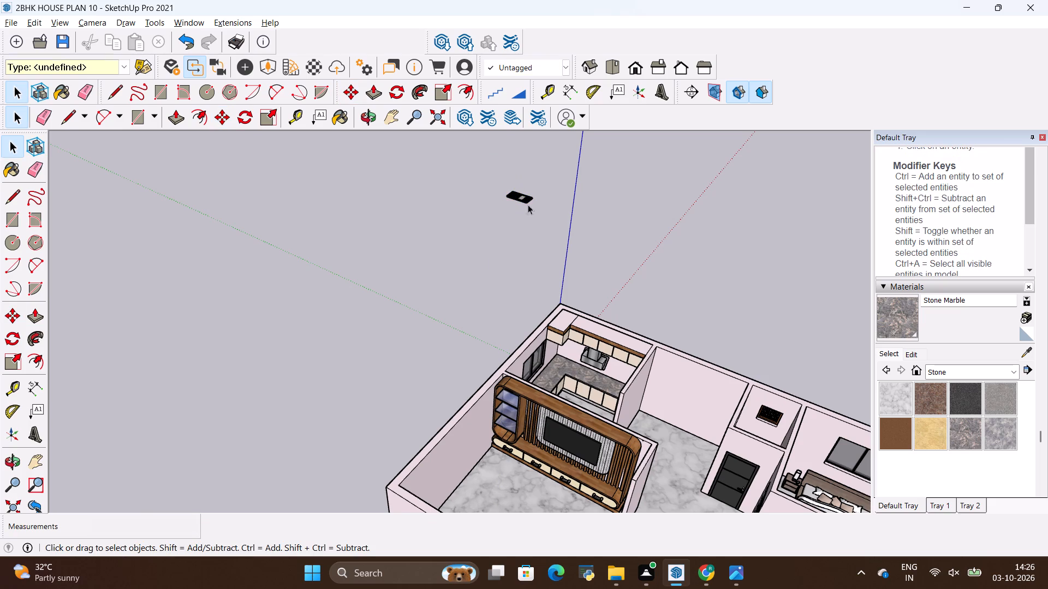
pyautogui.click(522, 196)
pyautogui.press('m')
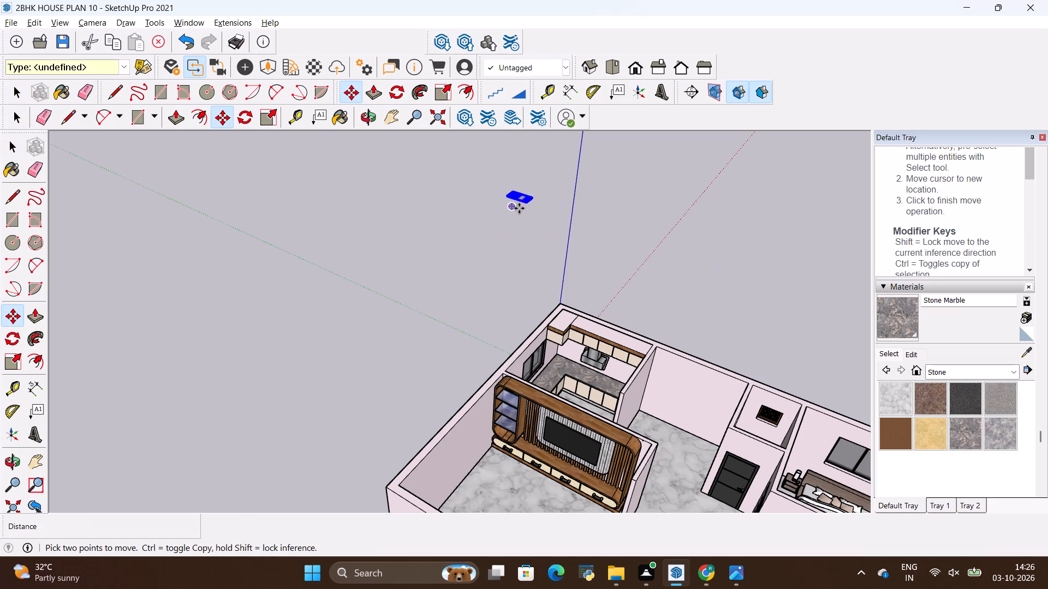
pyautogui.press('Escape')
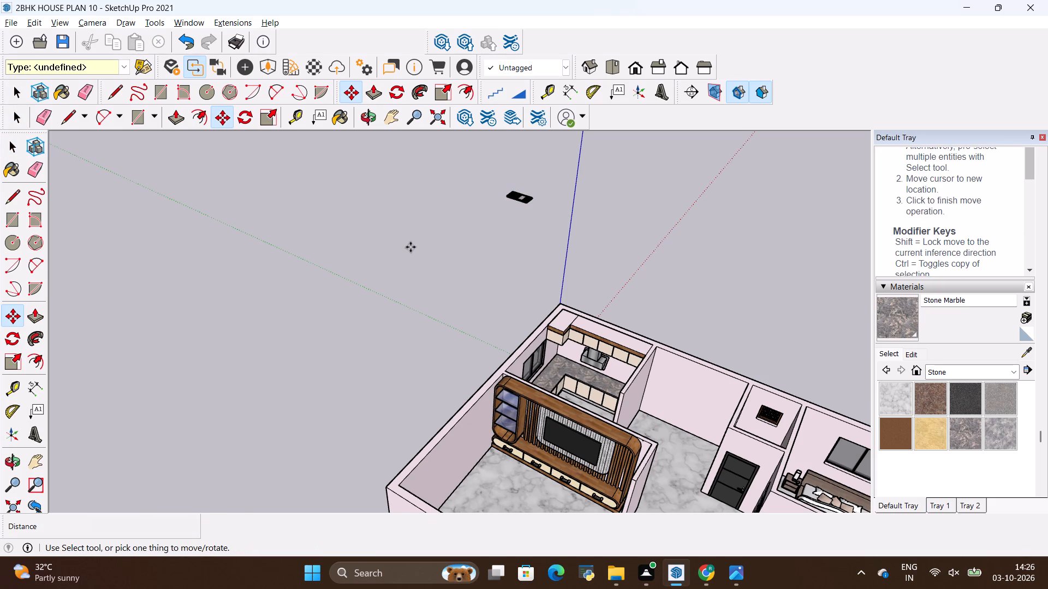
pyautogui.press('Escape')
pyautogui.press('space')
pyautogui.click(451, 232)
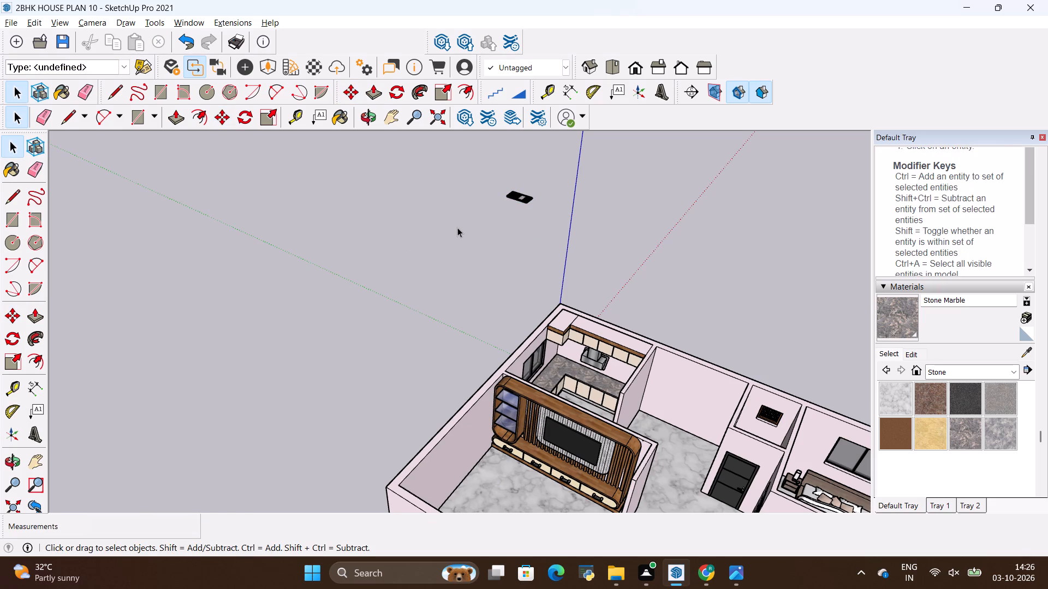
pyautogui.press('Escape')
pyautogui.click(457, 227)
# Move the cooktop about 44' 6" back into the kitchen onto the long counter, directly below the chimney hood.
pyautogui.click(523, 199)
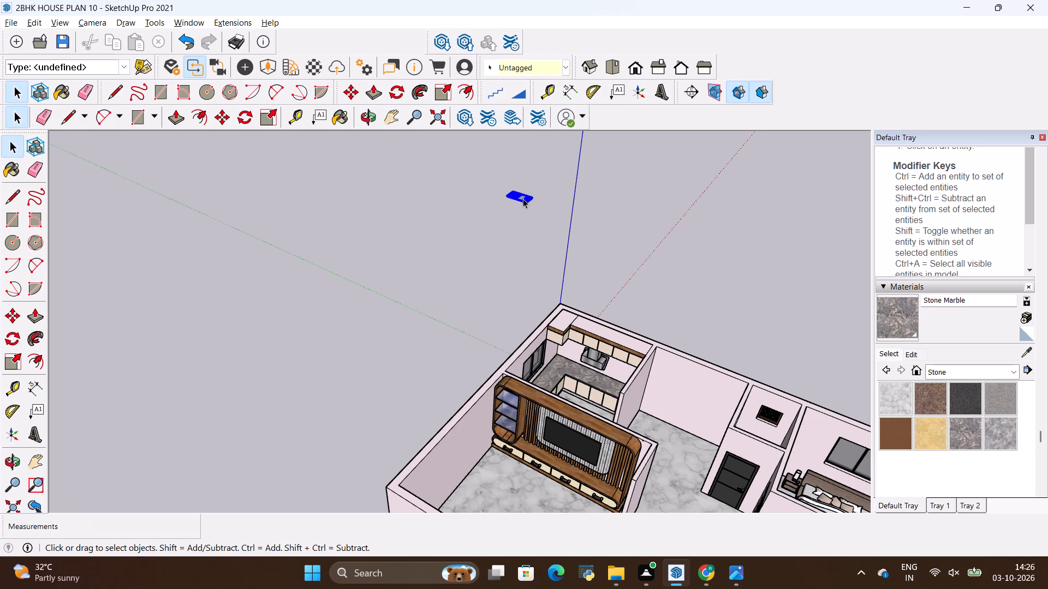
pyautogui.press('m')
pyautogui.click(519, 205)
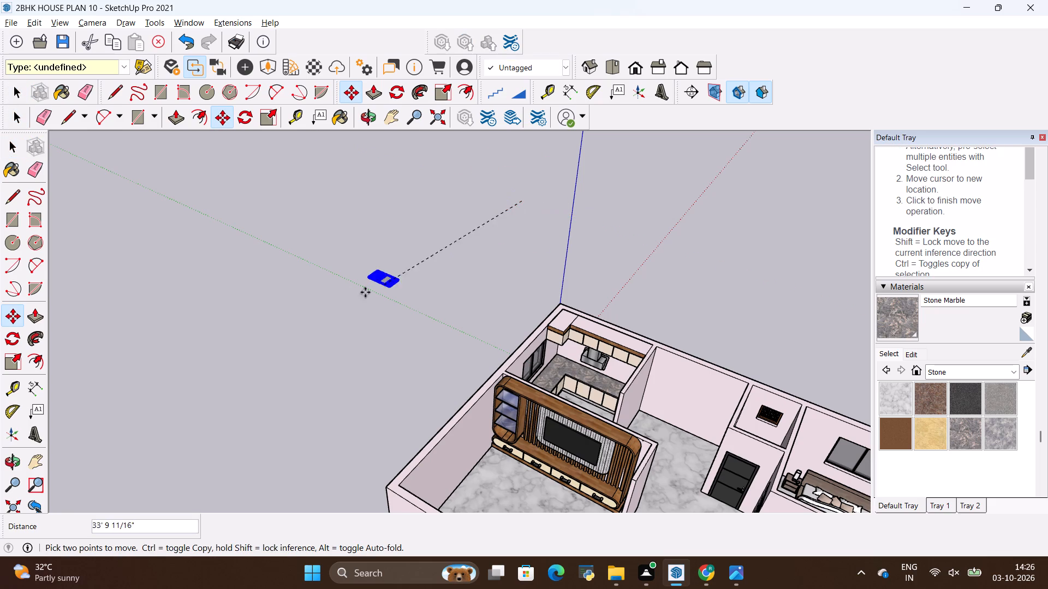
pyautogui.scroll(-11, 356, 298)
pyautogui.scroll(10, 501, 347)
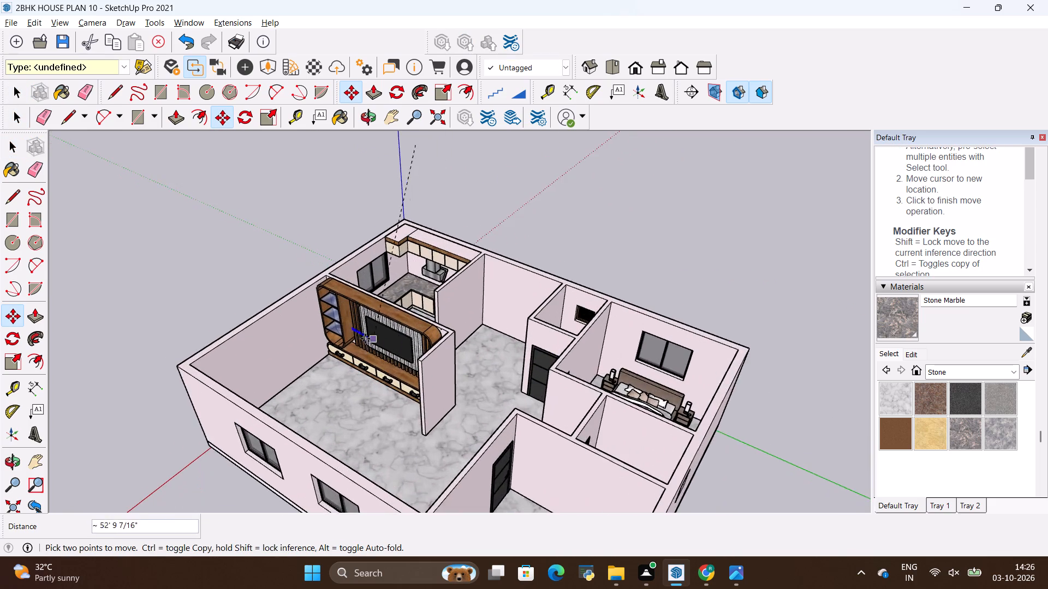
pyautogui.scroll(2, 365, 339)
pyautogui.scroll(9, 377, 263)
pyautogui.scroll(4, 512, 367)
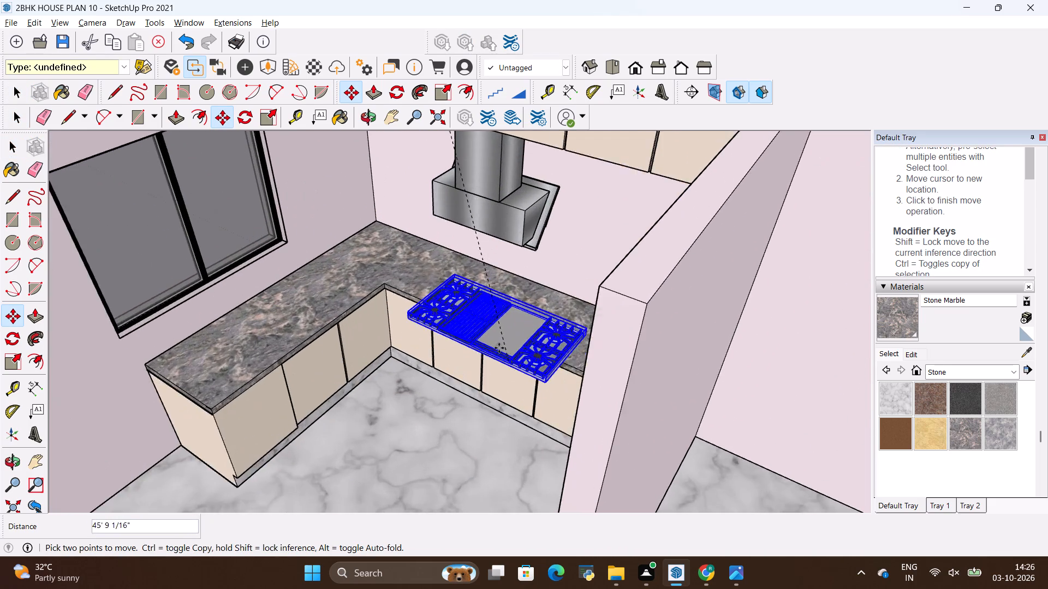
pyautogui.scroll(3, 499, 348)
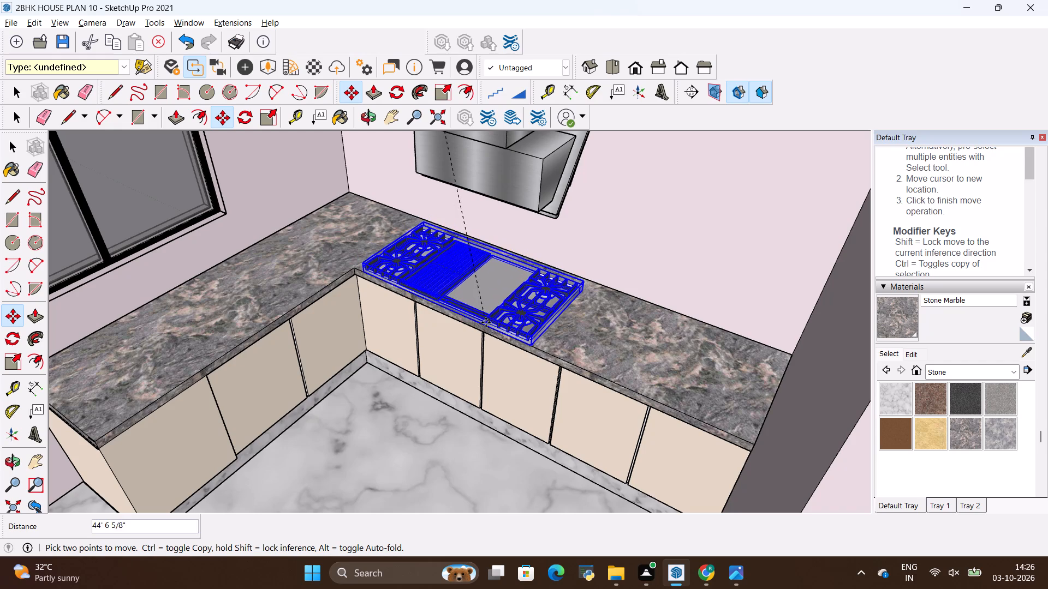
pyautogui.click(489, 321)
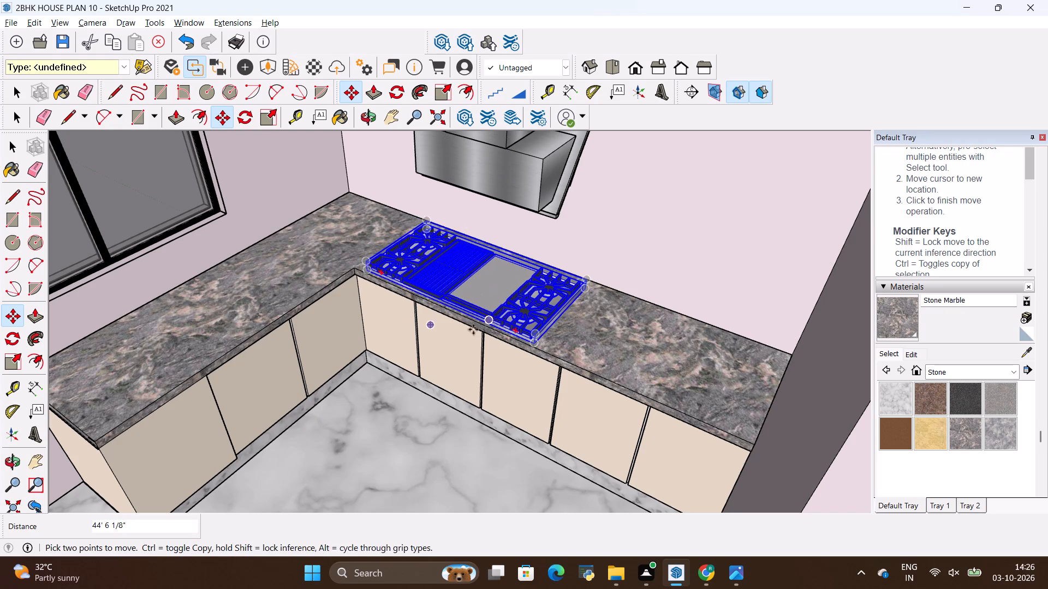
pyautogui.press('Escape')
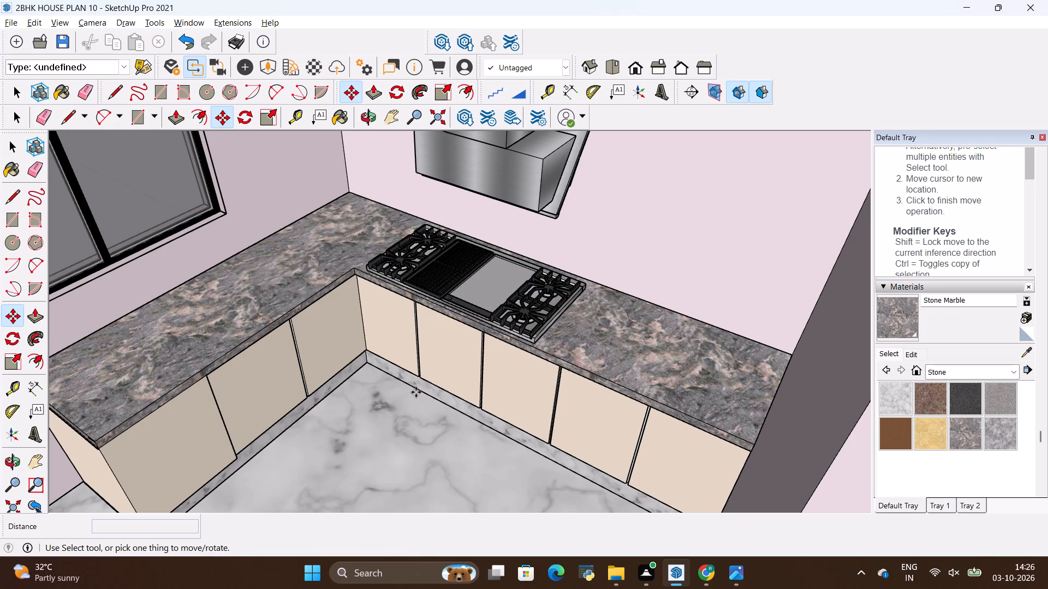
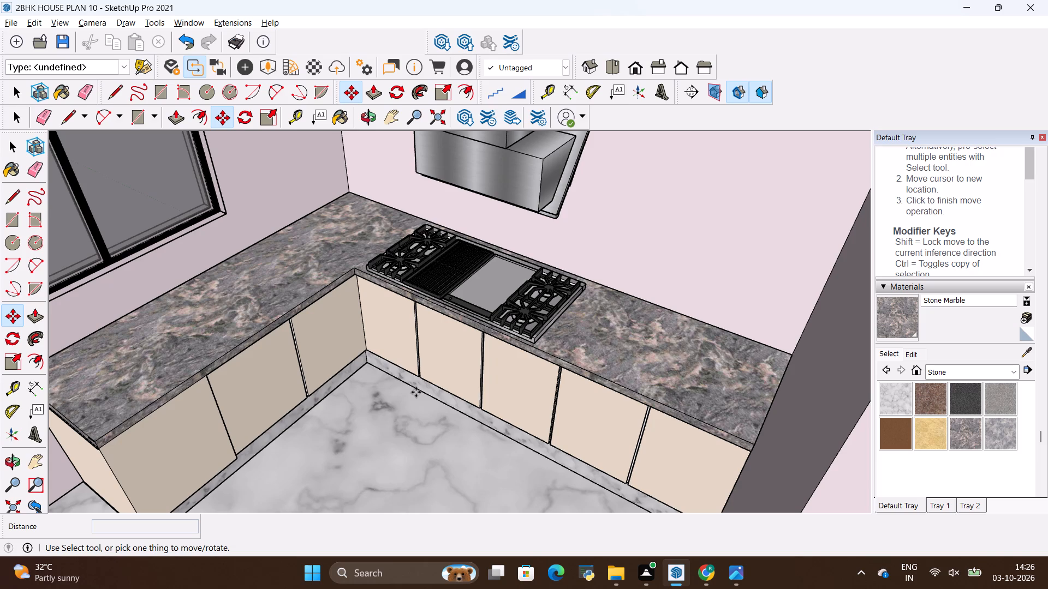
# Inspect the kitchen from several angles to check the placement of the cooktop and chimney hood.
pyautogui.scroll(-3, 536, 284)
pyautogui.scroll(-4, 341, 312)
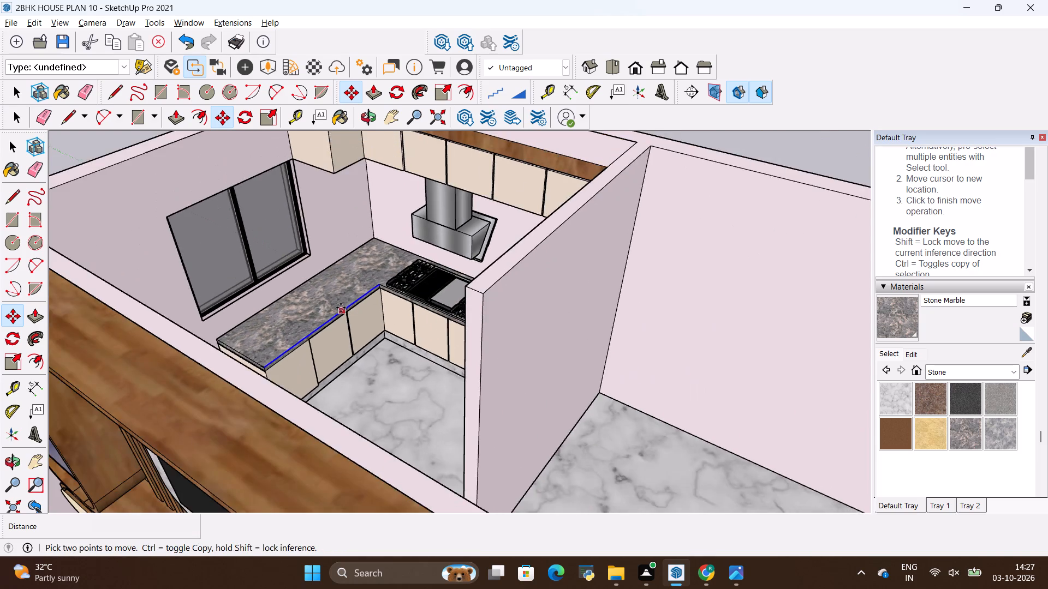
pyautogui.scroll(-12, 341, 308)
pyautogui.scroll(5, 395, 255)
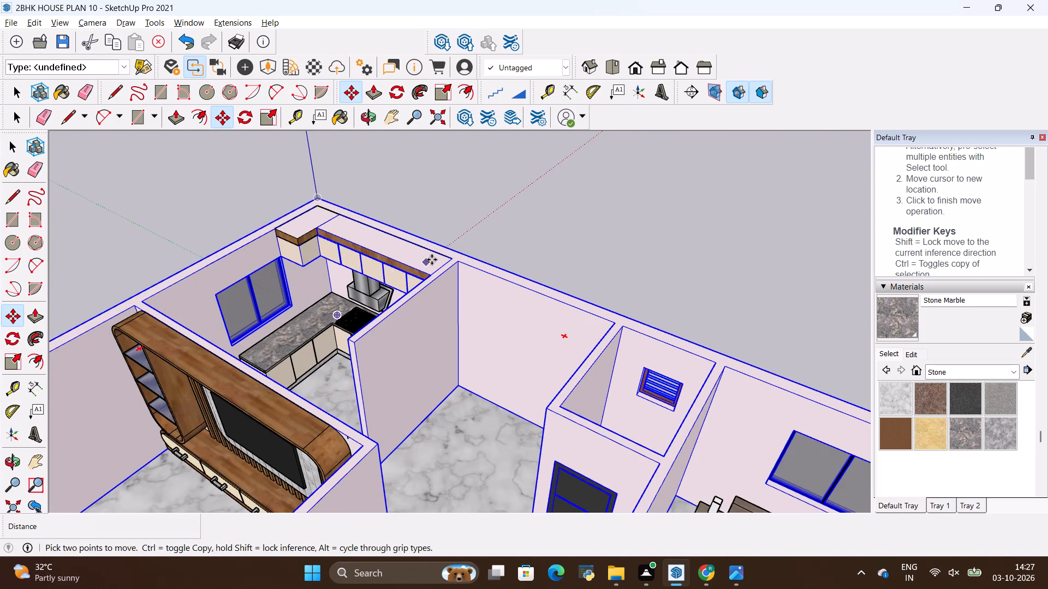
pyautogui.press('space')
pyautogui.click(495, 226)
pyautogui.moveTo(282, 317); pyautogui.dragTo(447, 326, button='middle')
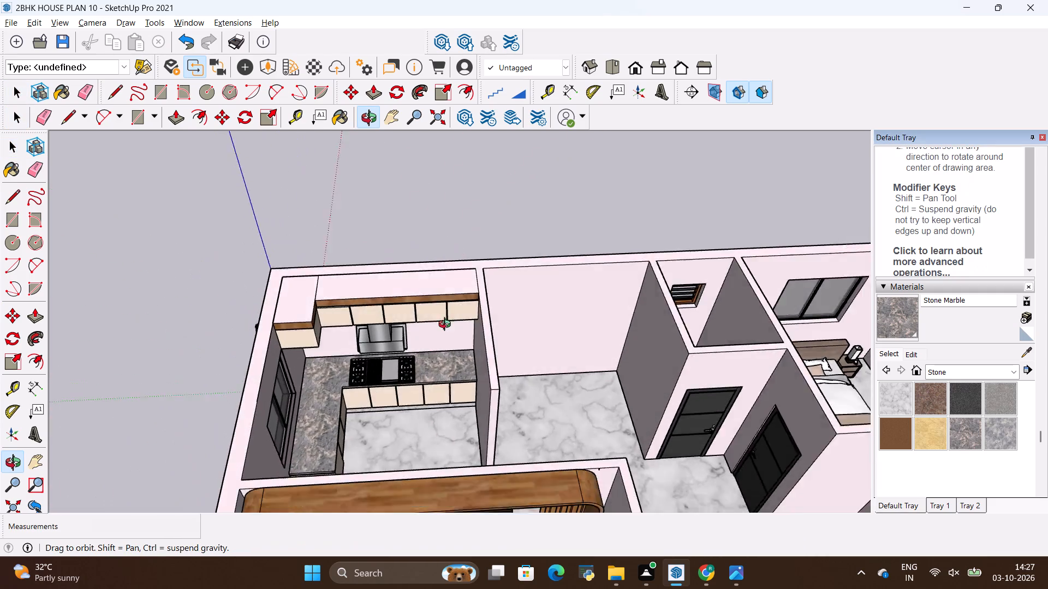
pyautogui.moveTo(447, 326); pyautogui.dragTo(310, 376, button='middle')
pyautogui.scroll(4, 334, 317)
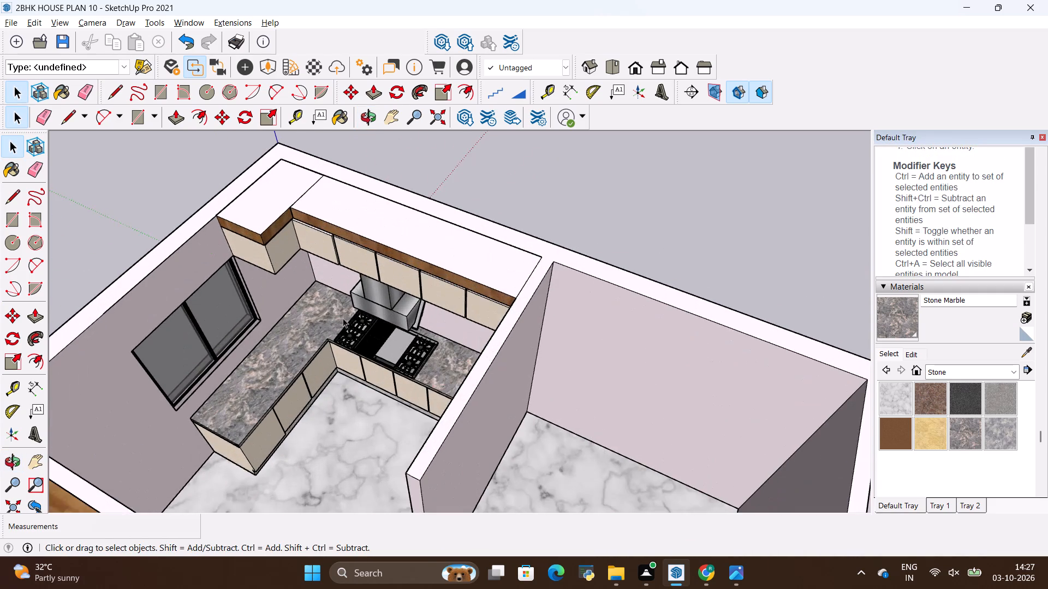
pyautogui.scroll(1, 478, 323)
pyautogui.moveTo(478, 323); pyautogui.dragTo(555, 251, button='middle')
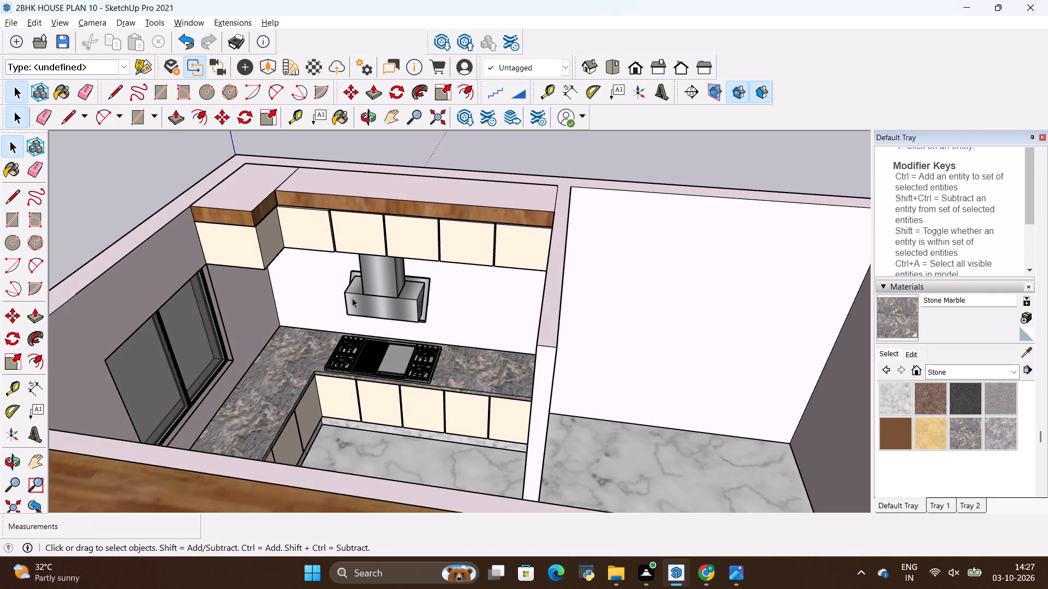
pyautogui.scroll(-6, 467, 305)
pyautogui.moveTo(471, 304); pyautogui.dragTo(283, 359, button='middle')
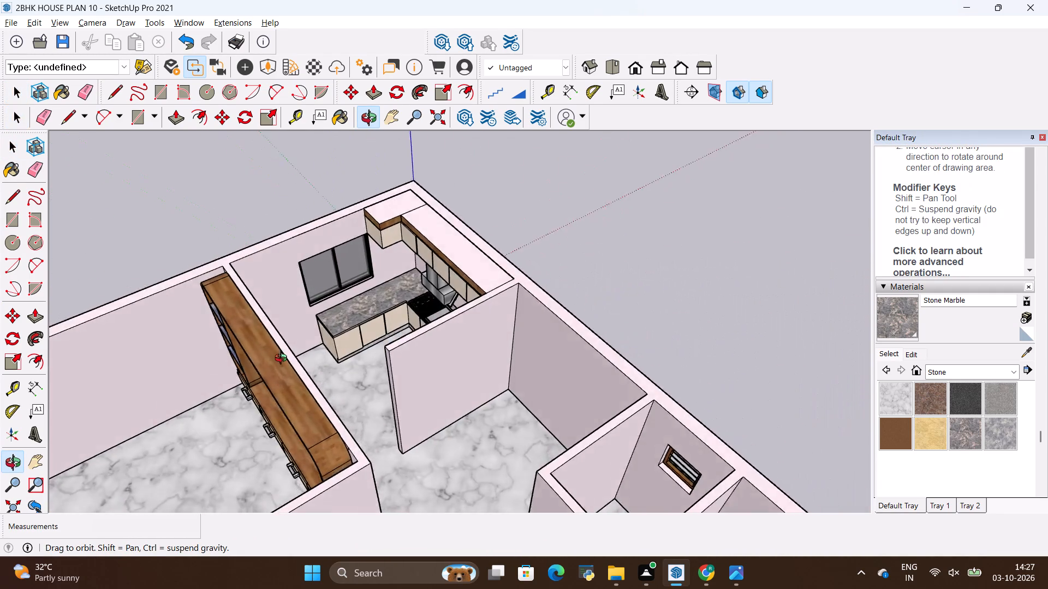
pyautogui.moveTo(283, 359); pyautogui.dragTo(237, 386, button='middle')
# Import the refrigerator model Component_2 from the ALL 3D WAREHOUSE ITEMS folder and place it outside the house beyond the kitchen wall.
pyautogui.click(13, 22)
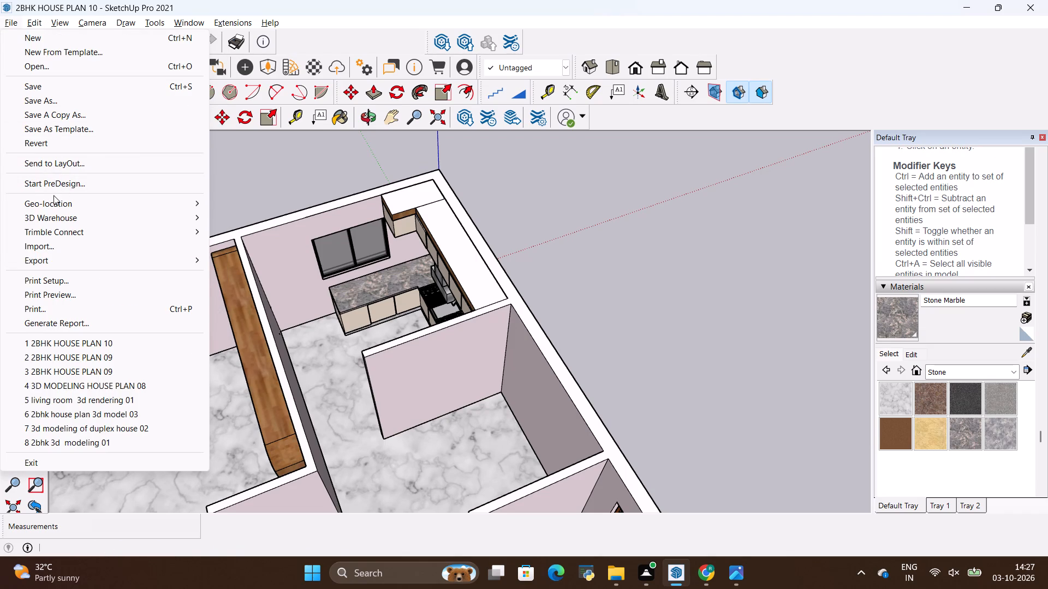
pyautogui.click(75, 243)
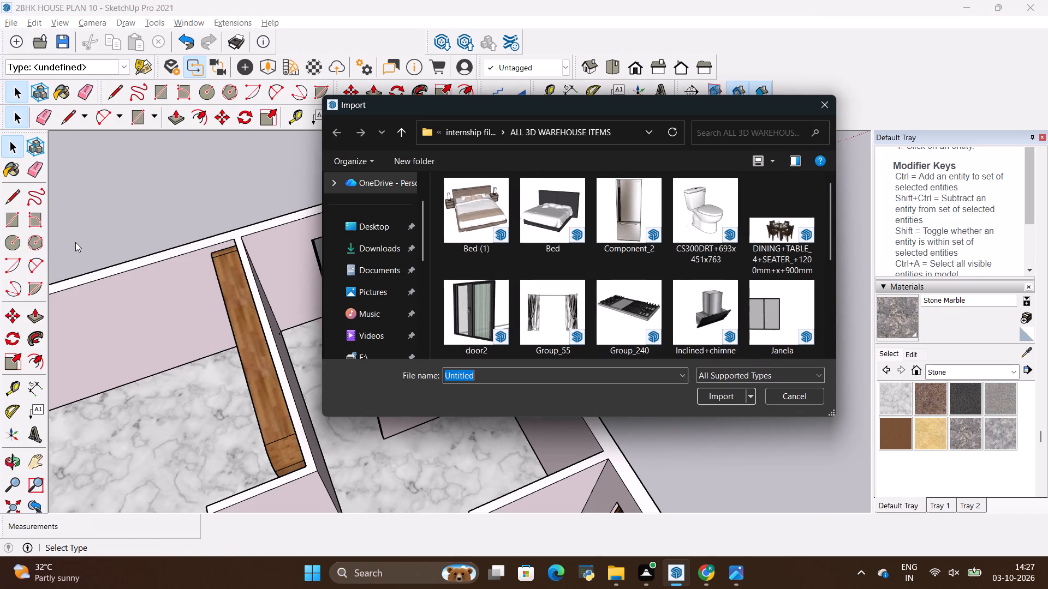
pyautogui.click(608, 230)
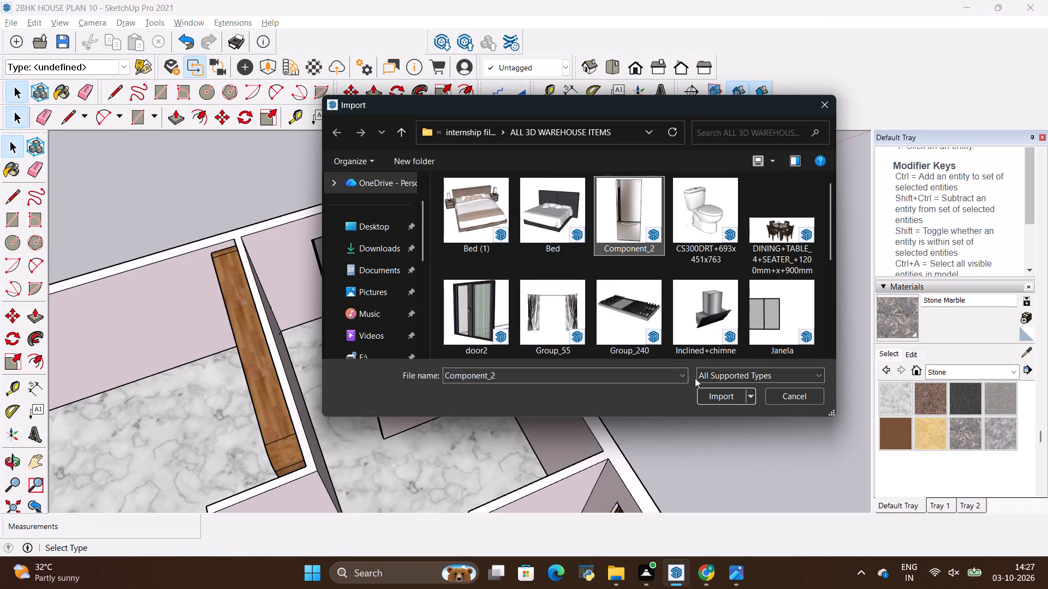
pyautogui.click(710, 400)
pyautogui.click(681, 312)
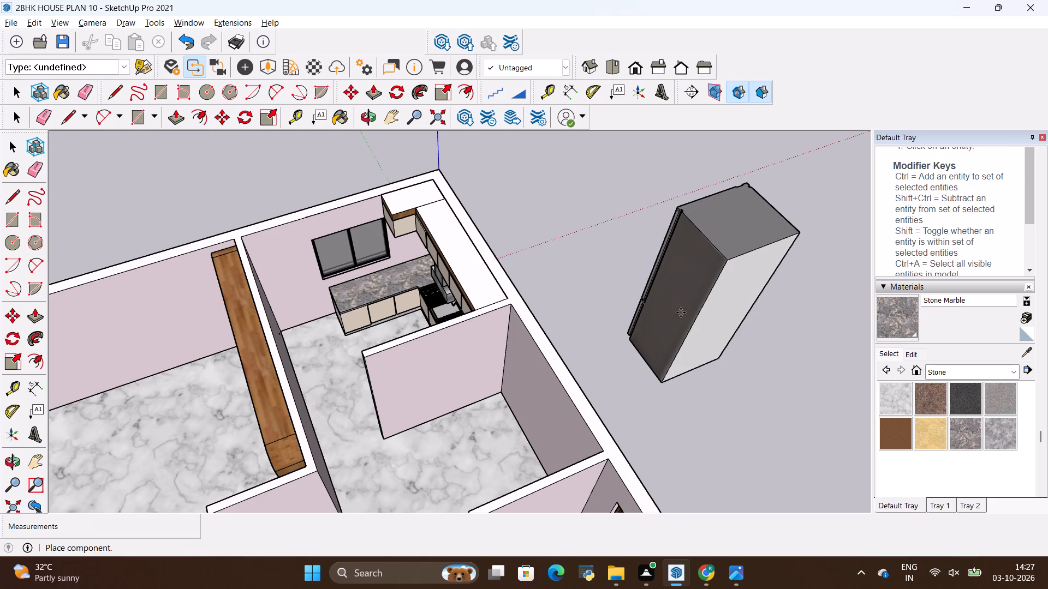
# Rotate the refrigerator 90° on the ground plane about a point beside it outside the house.
pyautogui.scroll(-11, 566, 357)
pyautogui.moveTo(568, 359); pyautogui.dragTo(718, 359, button='middle')
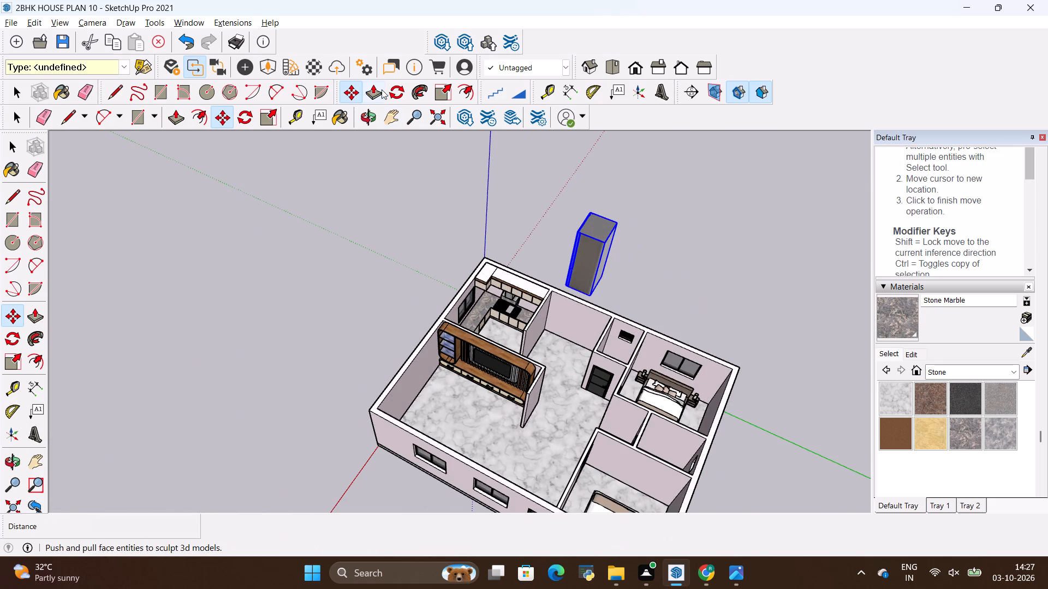
pyautogui.click(391, 89)
pyautogui.moveTo(571, 272); pyautogui.dragTo(533, 325, button='middle')
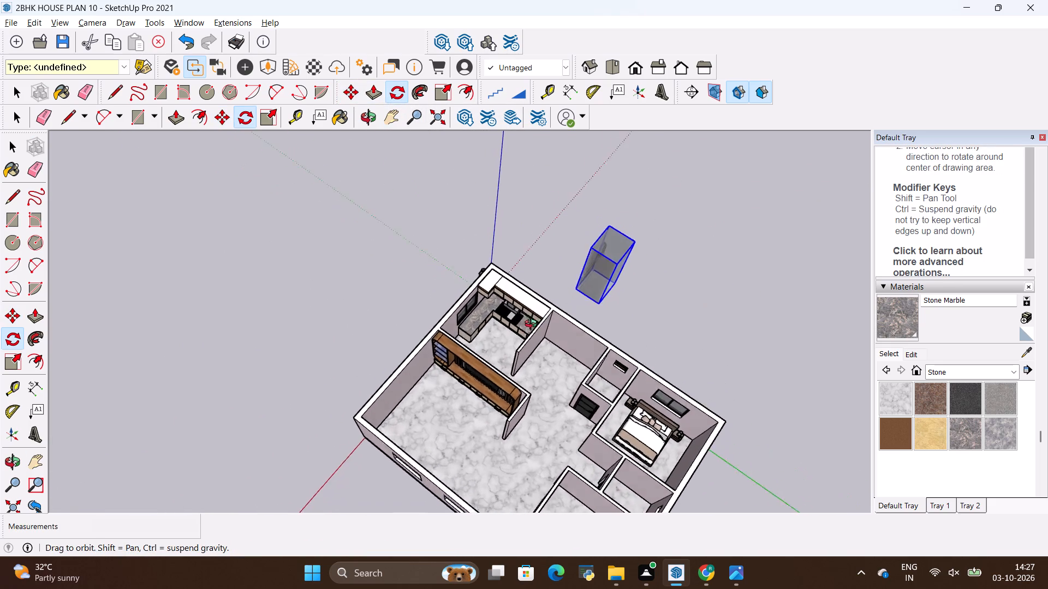
pyautogui.moveTo(533, 325); pyautogui.dragTo(521, 341, button='middle')
pyautogui.click(621, 317)
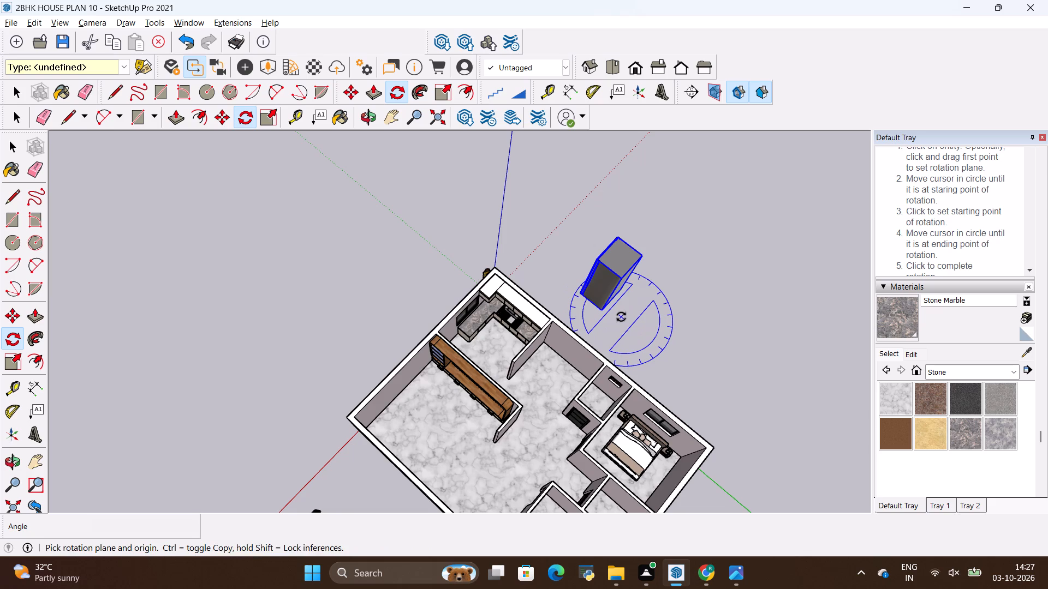
pyautogui.click(651, 275)
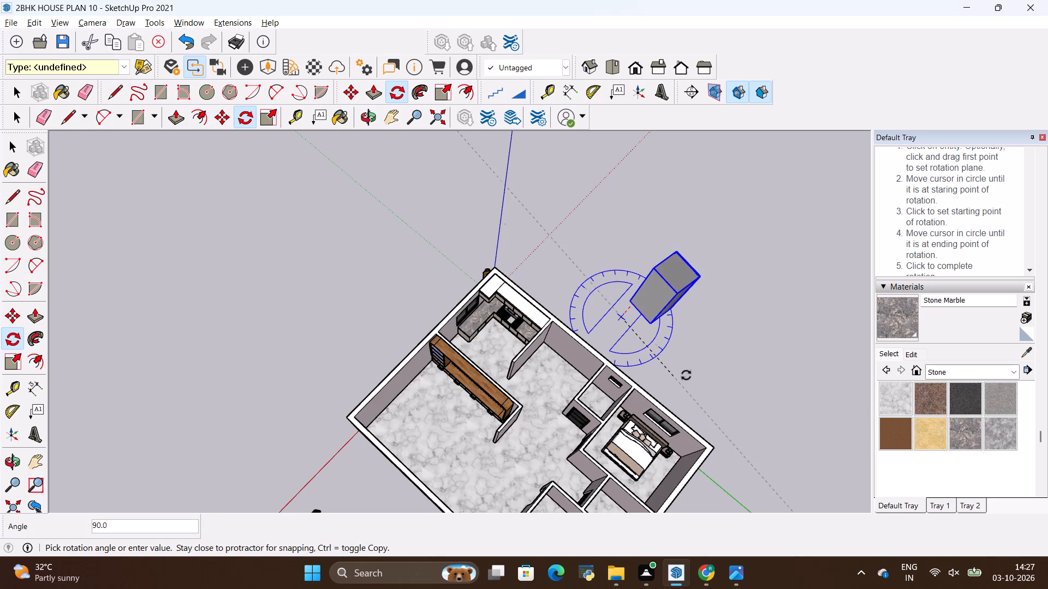
pyautogui.click(688, 374)
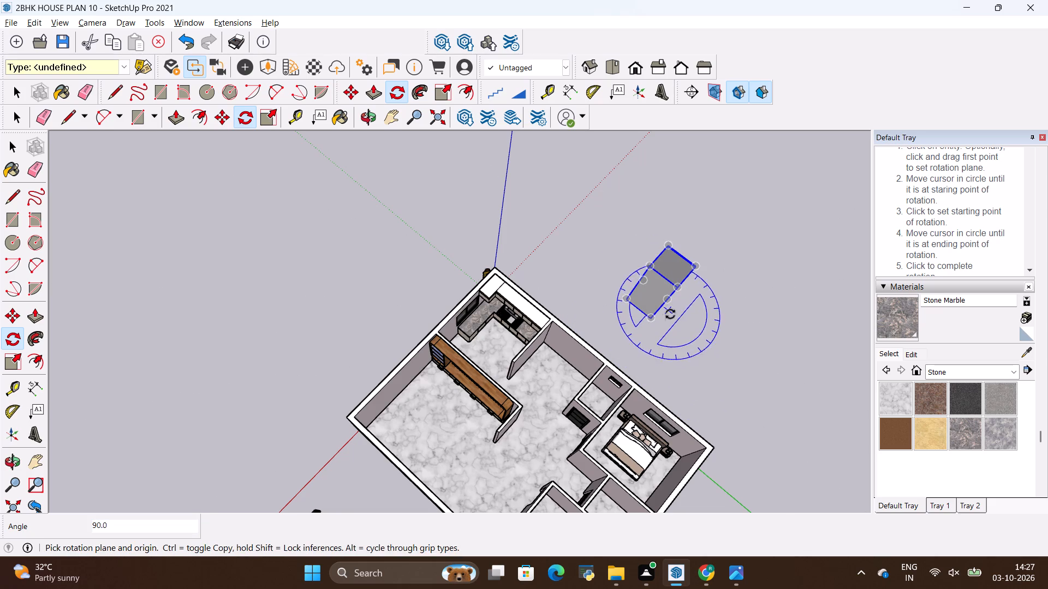
# Rotate the refrigerator 180° on the ground plane about a point just beyond it, farther from the house.
pyautogui.click(712, 281)
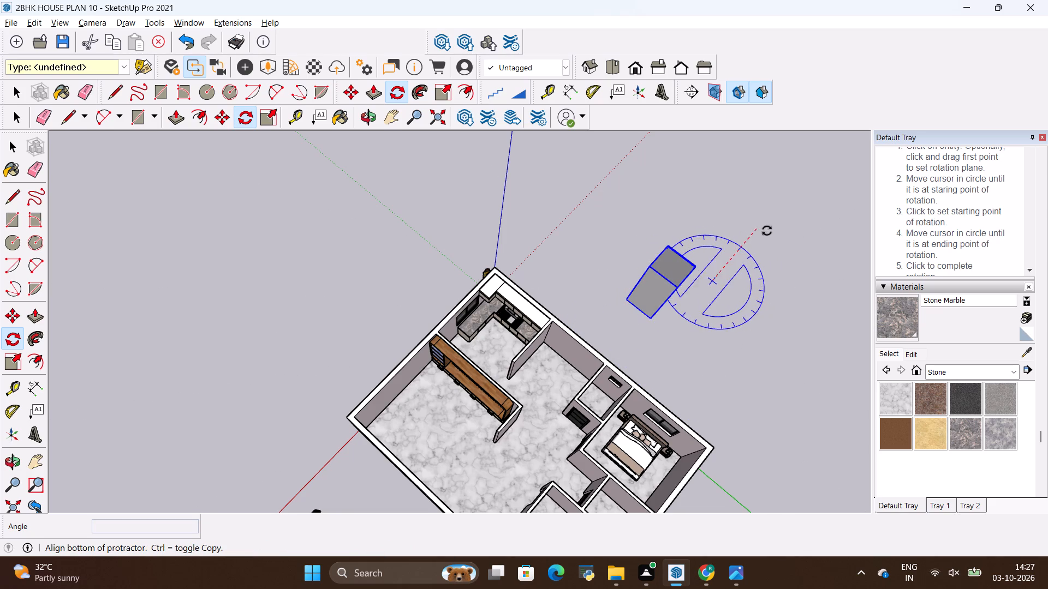
pyautogui.click(763, 225)
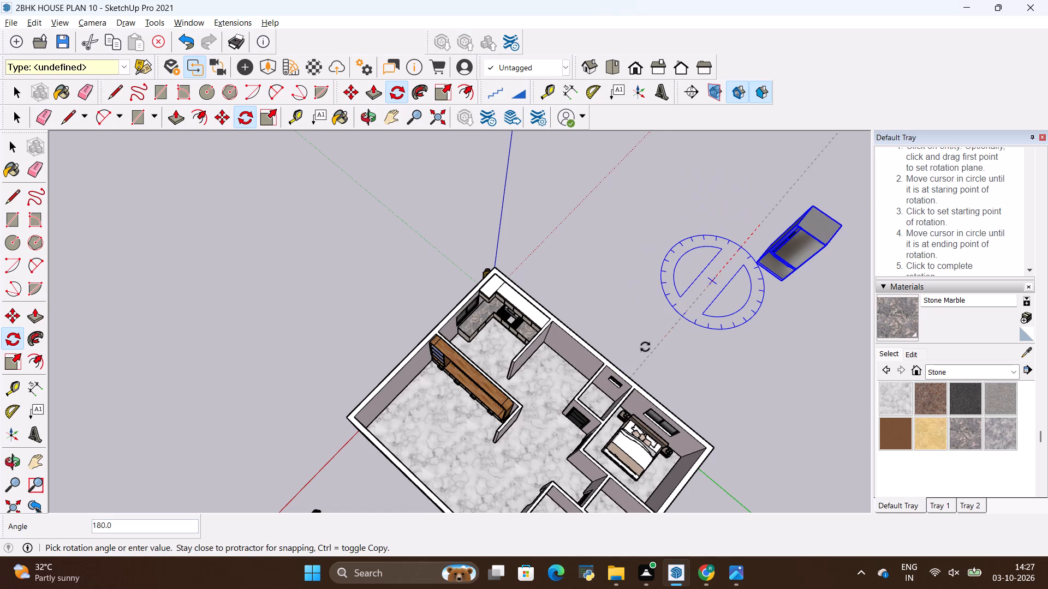
pyautogui.click(645, 347)
pyautogui.press('space')
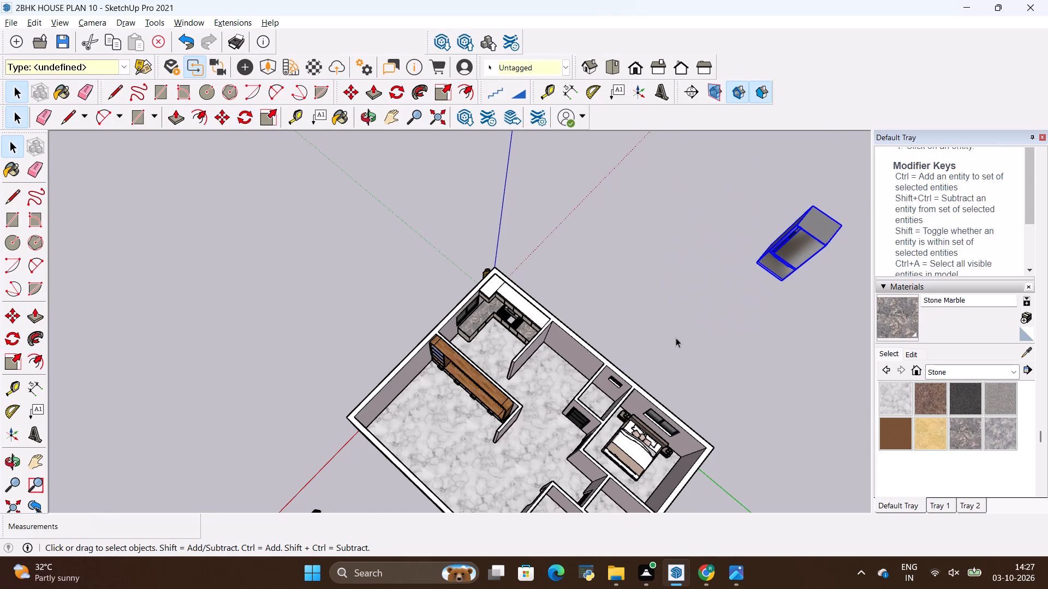
# Scale the refrigerator down uniformly from its corner to a factor of about 0.72.
pyautogui.click(676, 338)
pyautogui.click(793, 242)
pyautogui.scroll(4, 803, 229)
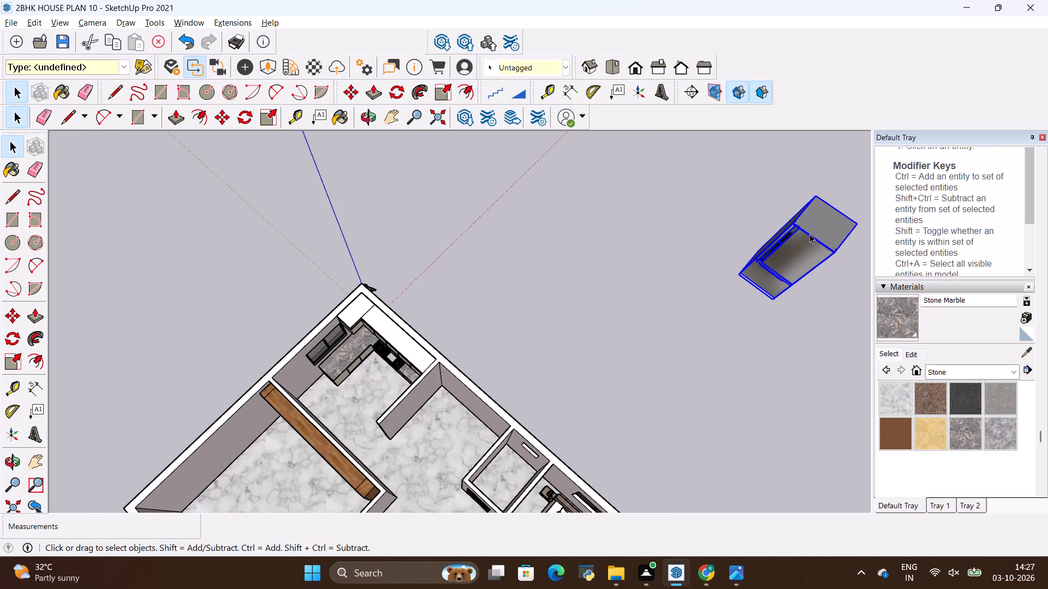
pyautogui.press('s')
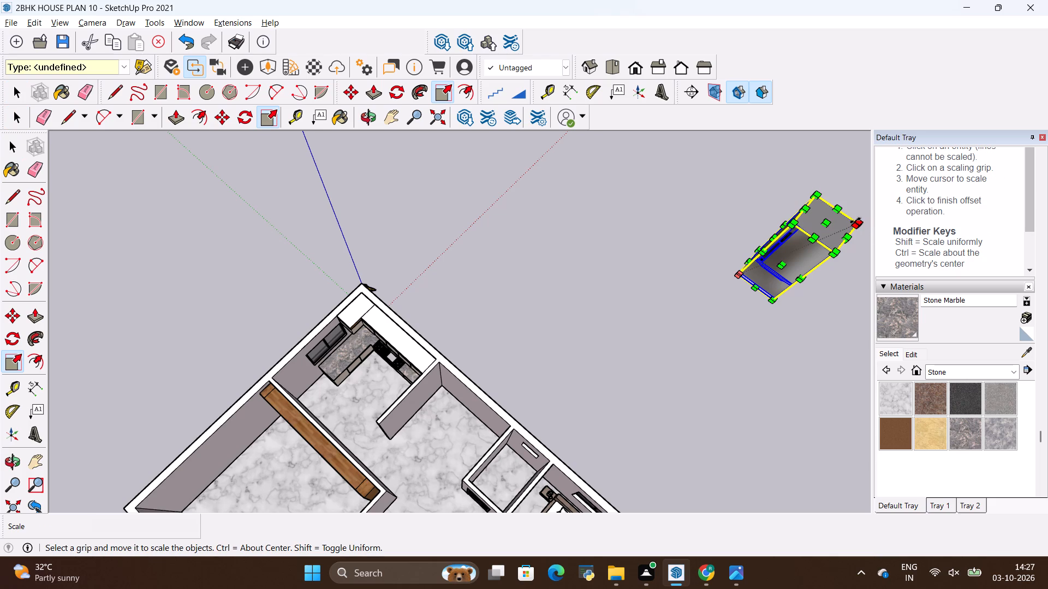
pyautogui.click(855, 221)
pyautogui.click(818, 237)
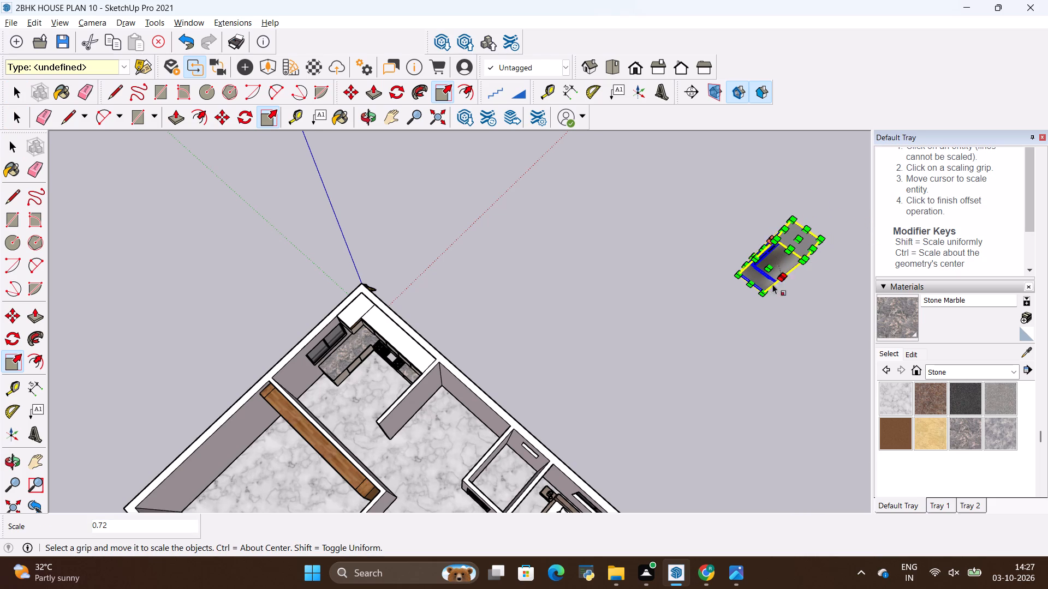
# Move the refrigerator by its bottom corner about 24' 7" to open ground nearer the kitchen's outer wall.
pyautogui.press('m')
pyautogui.click(740, 277)
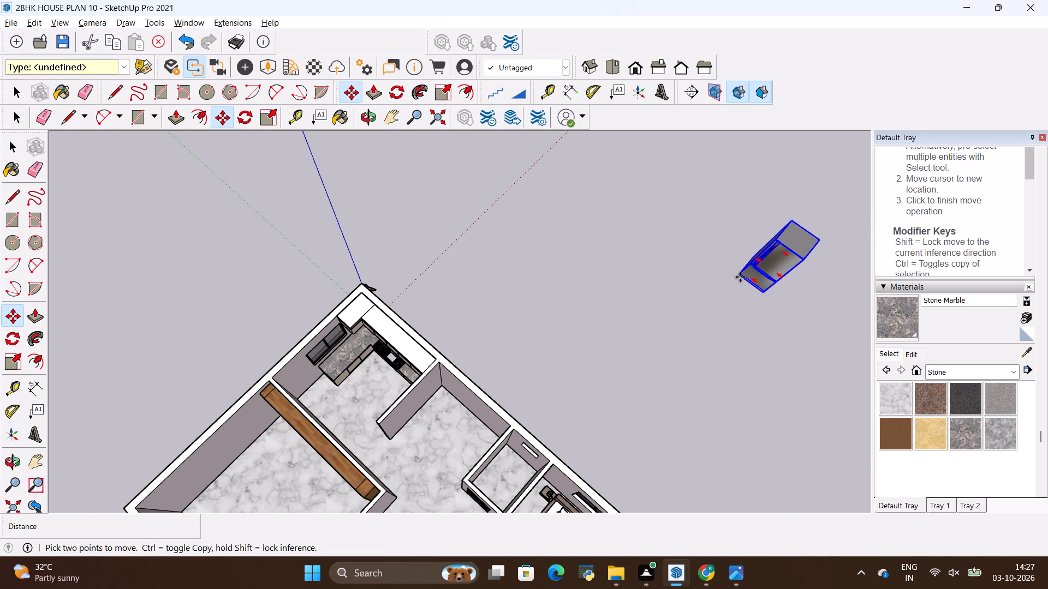
pyautogui.scroll(-6, 644, 350)
pyautogui.moveTo(472, 393); pyautogui.dragTo(364, 366, button='middle')
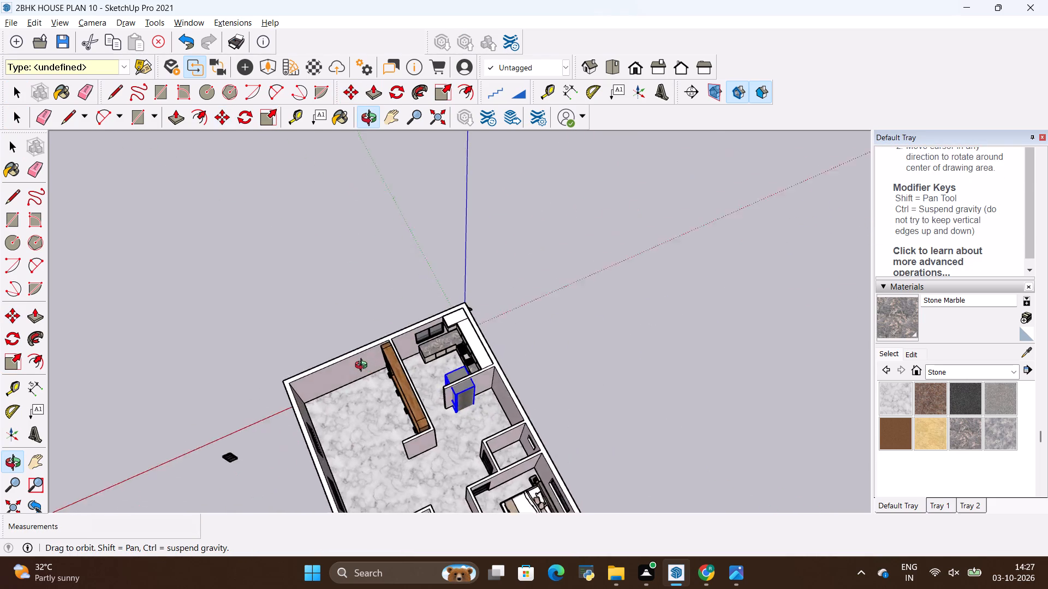
pyautogui.moveTo(364, 366); pyautogui.dragTo(314, 348, button='middle')
pyautogui.scroll(4, 396, 341)
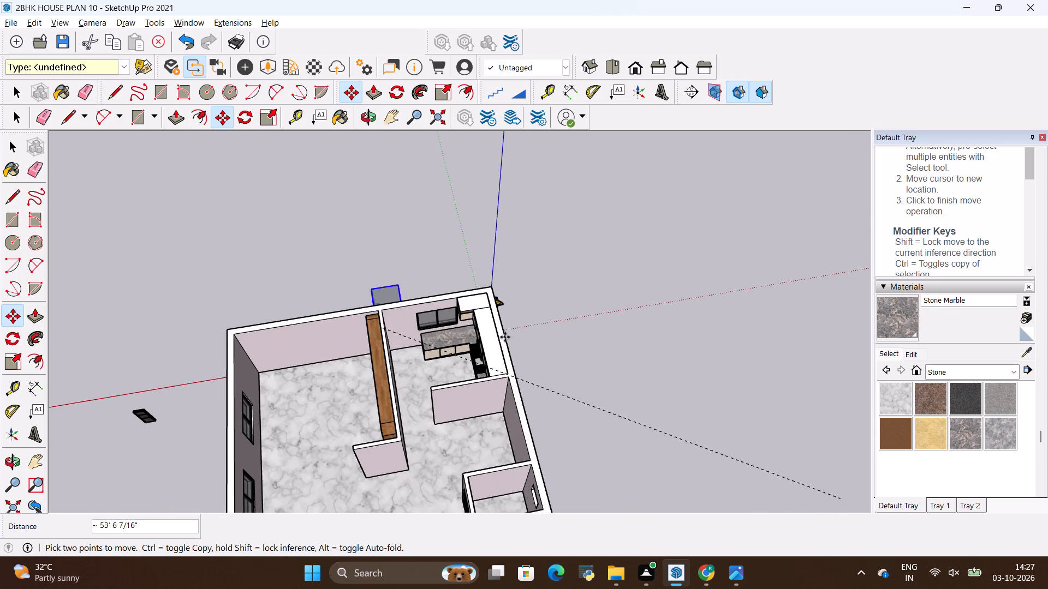
pyautogui.click(684, 348)
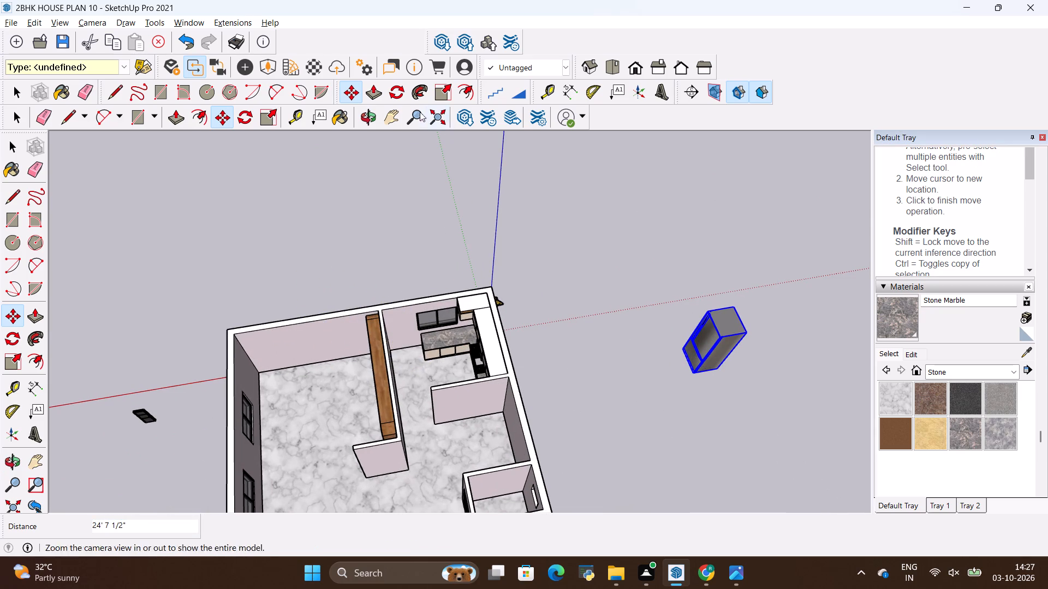
# Rotate the refrigerator 90° on the ground plane about a point between it and the house.
pyautogui.click(387, 92)
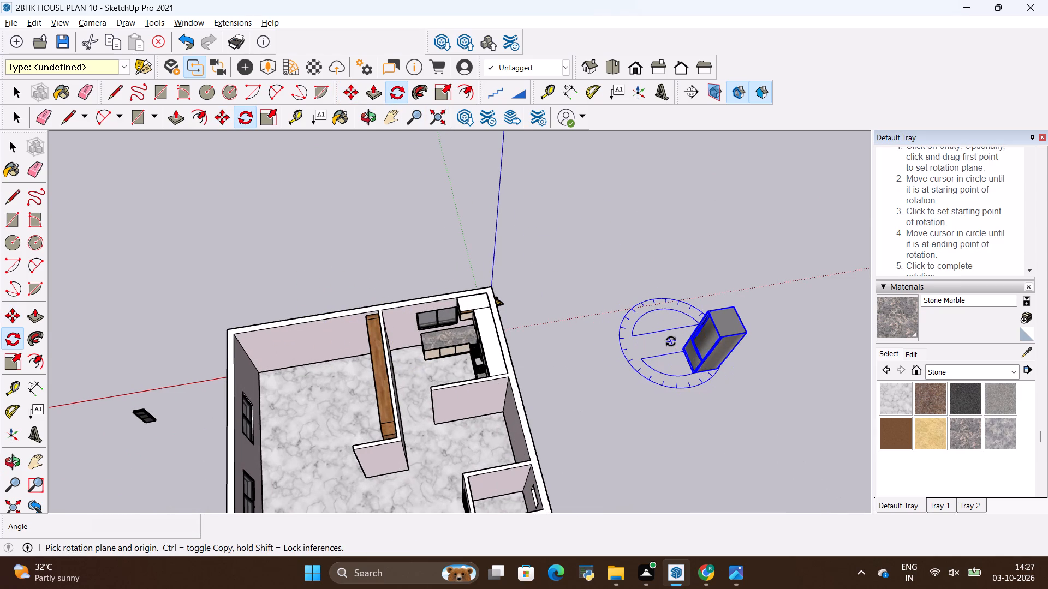
pyautogui.click(671, 341)
pyautogui.click(641, 347)
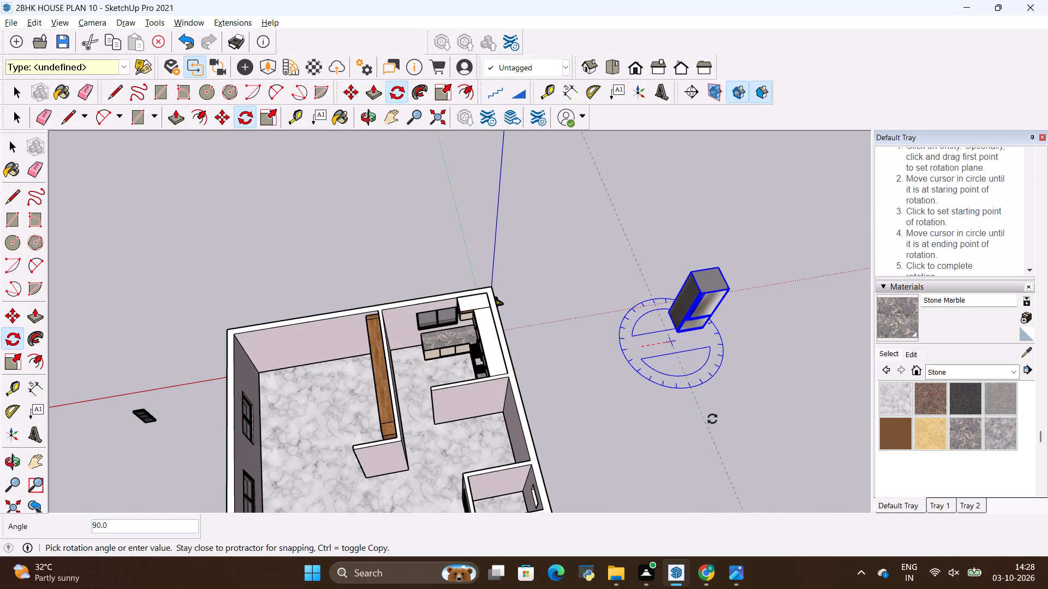
pyautogui.click(703, 426)
pyautogui.press('space')
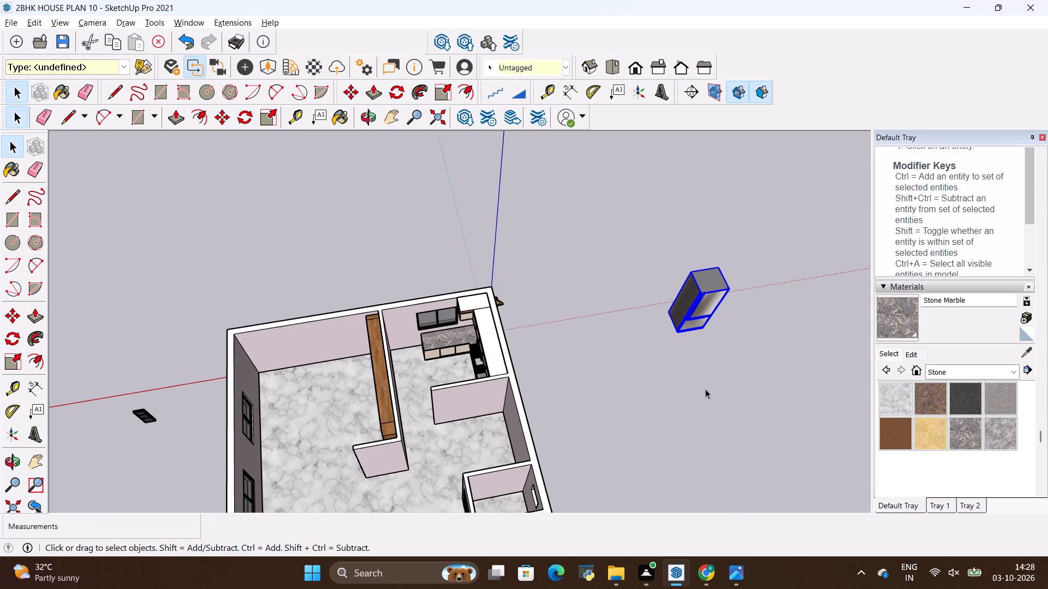
# Move the refrigerator by its bottom corner about 38' 4" into the kitchen, against the partition wall beside the counter.
pyautogui.click(701, 381)
pyautogui.click(693, 300)
pyautogui.press('m')
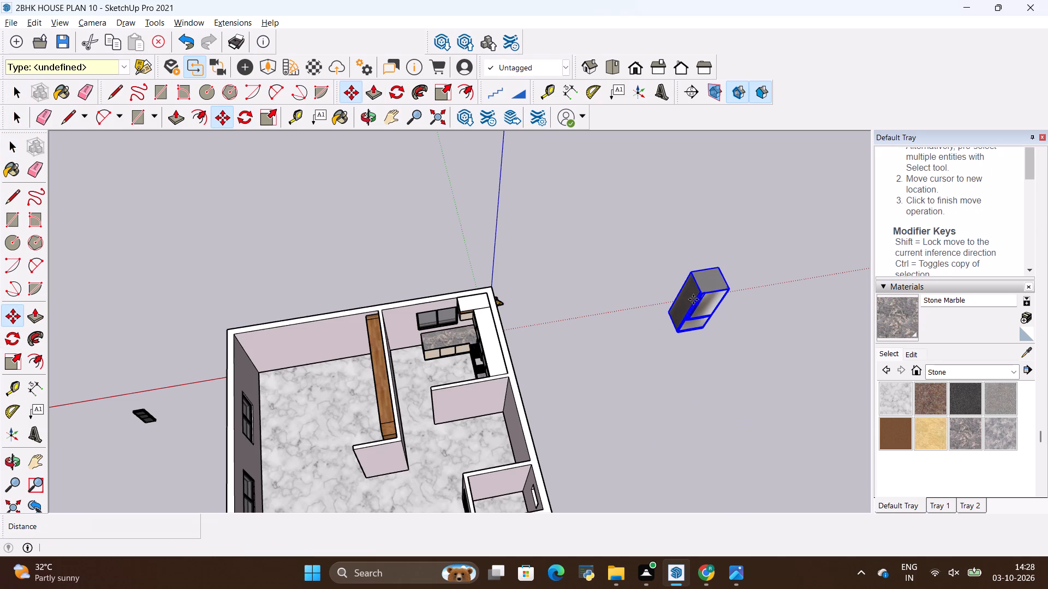
pyautogui.click(677, 336)
pyautogui.scroll(2, 394, 370)
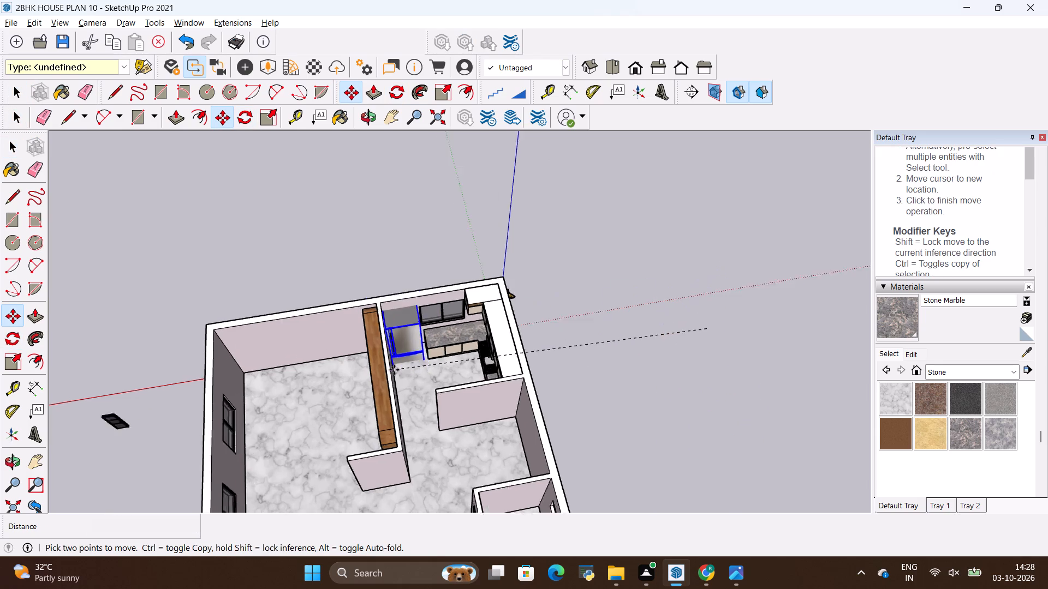
pyautogui.scroll(10, 394, 370)
pyautogui.moveTo(391, 370); pyautogui.dragTo(348, 296, button='middle')
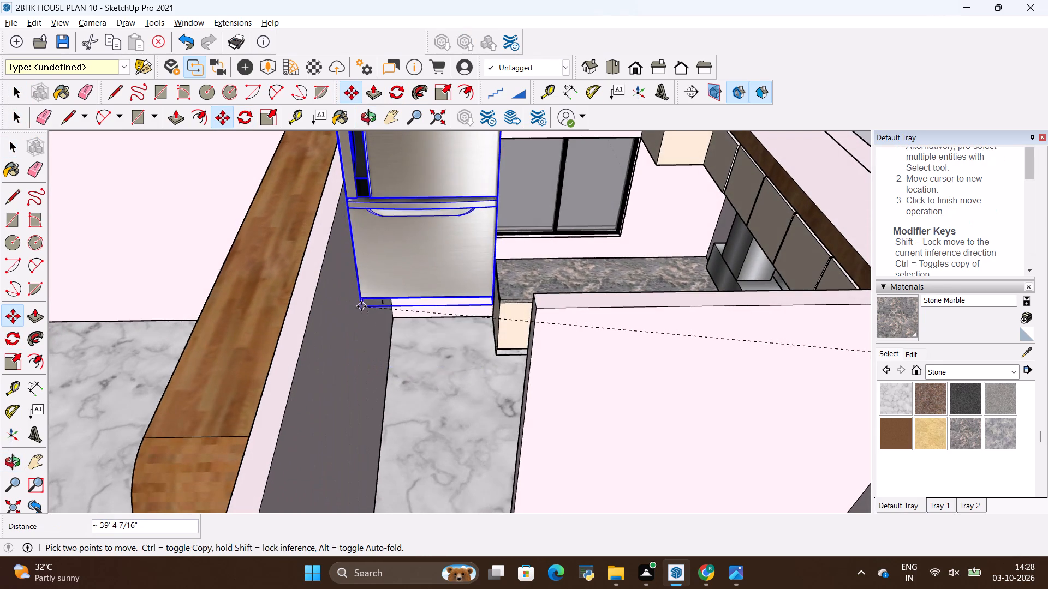
pyautogui.scroll(10, 366, 320)
pyautogui.scroll(10, 415, 365)
pyautogui.scroll(-2, 489, 405)
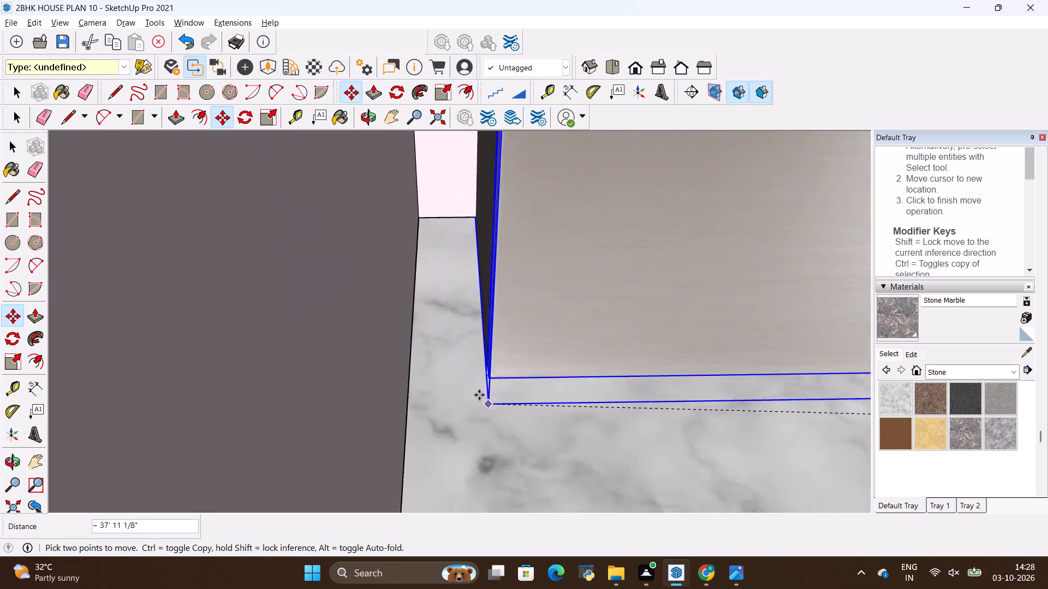
pyautogui.scroll(-3, 479, 395)
pyautogui.moveTo(471, 389); pyautogui.dragTo(415, 328, button='middle')
pyautogui.scroll(8, 438, 368)
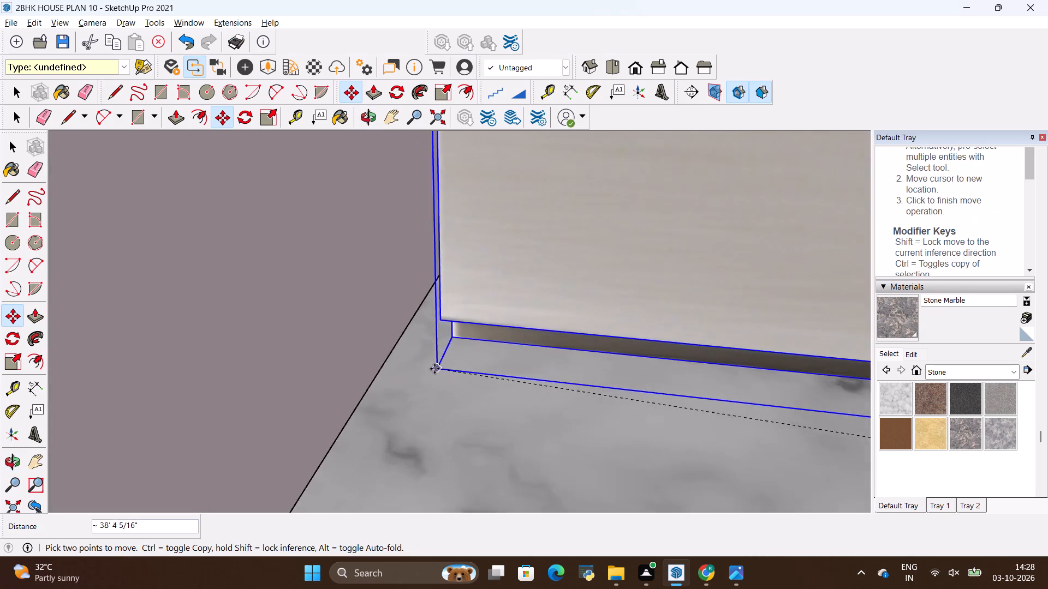
pyautogui.scroll(-12, 418, 359)
pyautogui.moveTo(418, 359); pyautogui.dragTo(418, 307, button='middle')
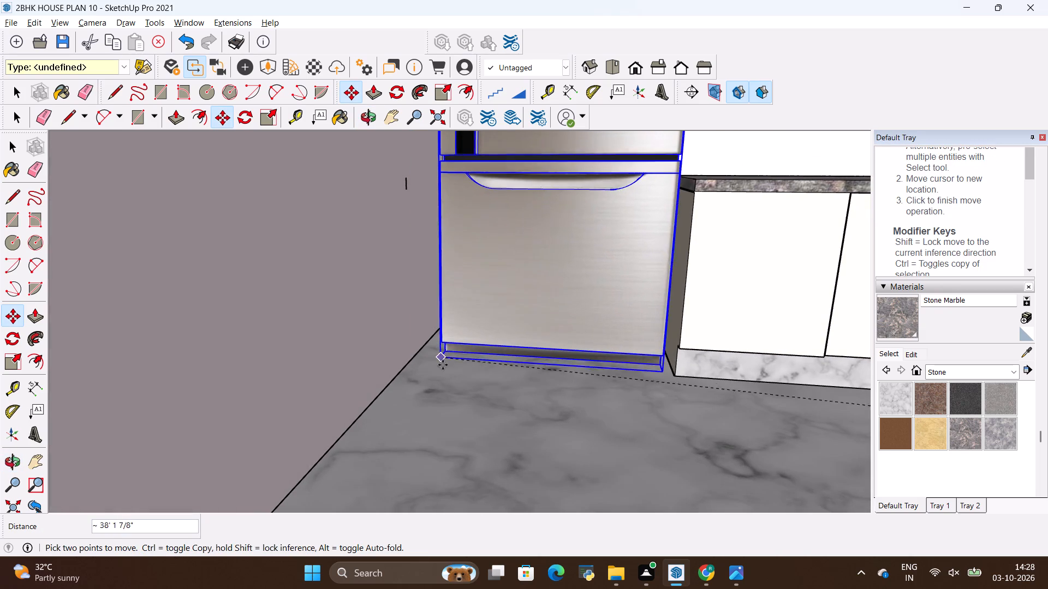
pyautogui.click(428, 363)
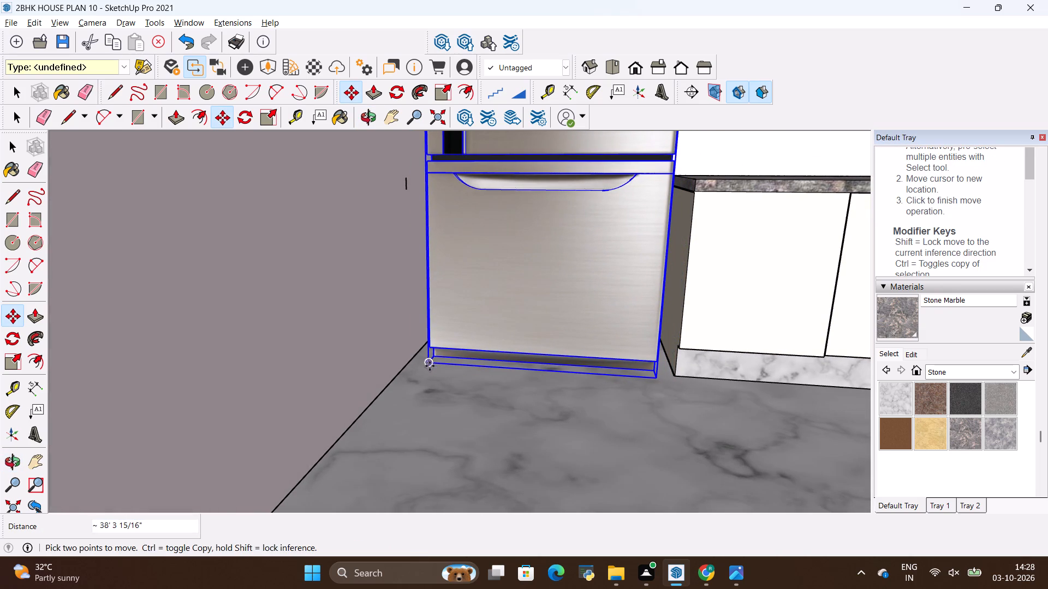
# Scale the refrigerator down uniformly from its top front corner to a factor of about 0.80.
pyautogui.scroll(-4, 527, 394)
pyautogui.moveTo(545, 315); pyautogui.dragTo(523, 515, button='middle')
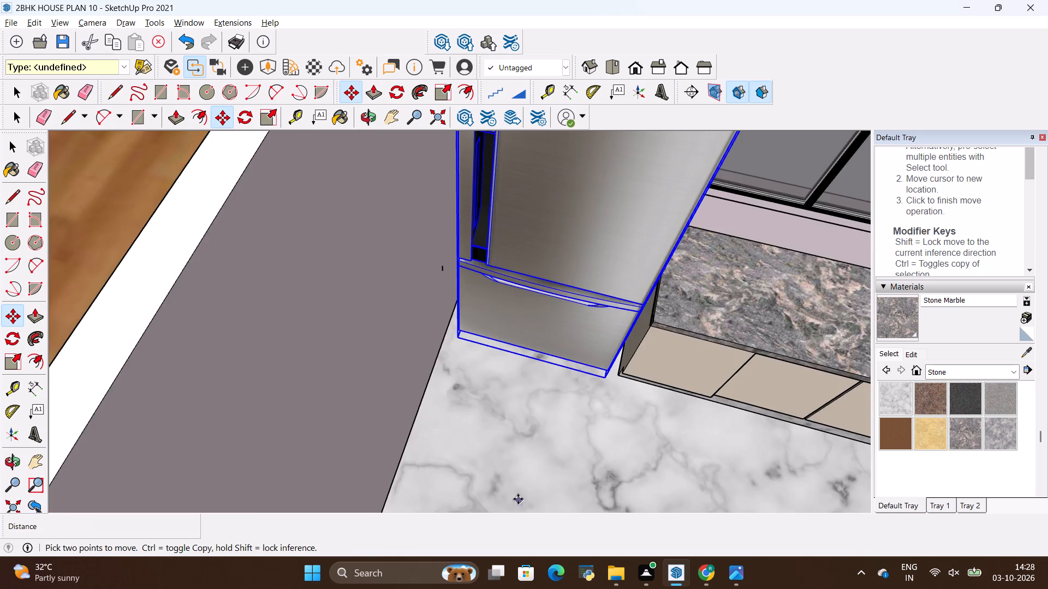
pyautogui.scroll(-13, 518, 499)
pyautogui.moveTo(522, 443); pyautogui.dragTo(547, 280, button='middle')
pyautogui.scroll(4, 559, 329)
pyautogui.press('s')
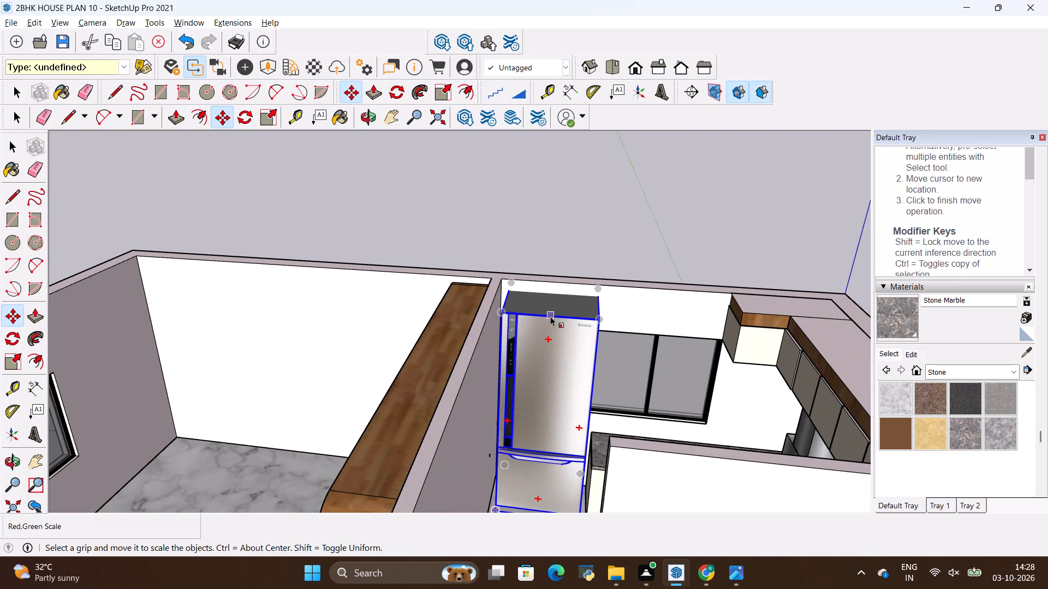
pyautogui.click(598, 317)
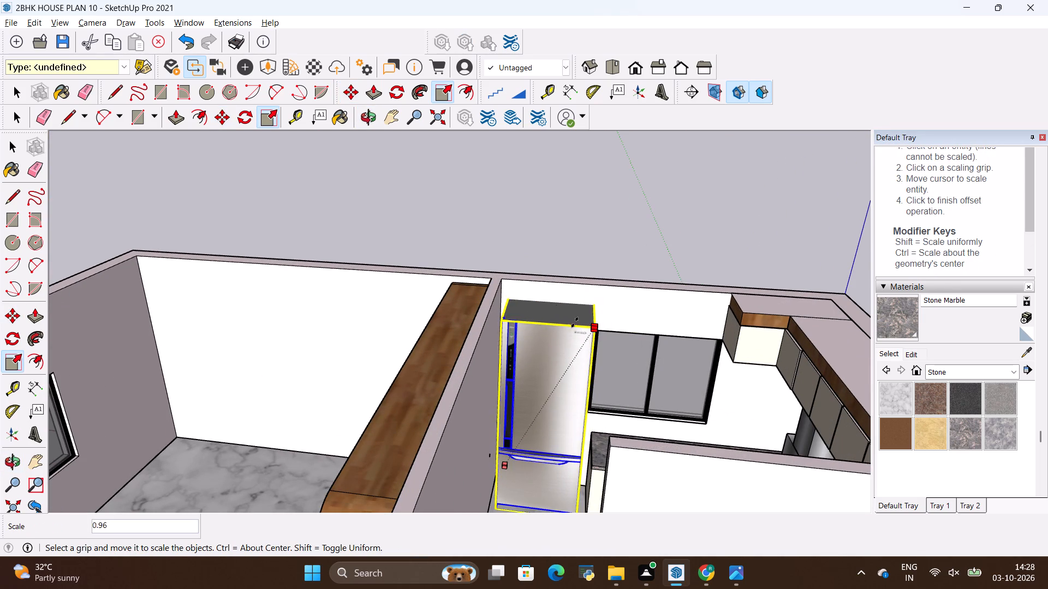
pyautogui.click(549, 341)
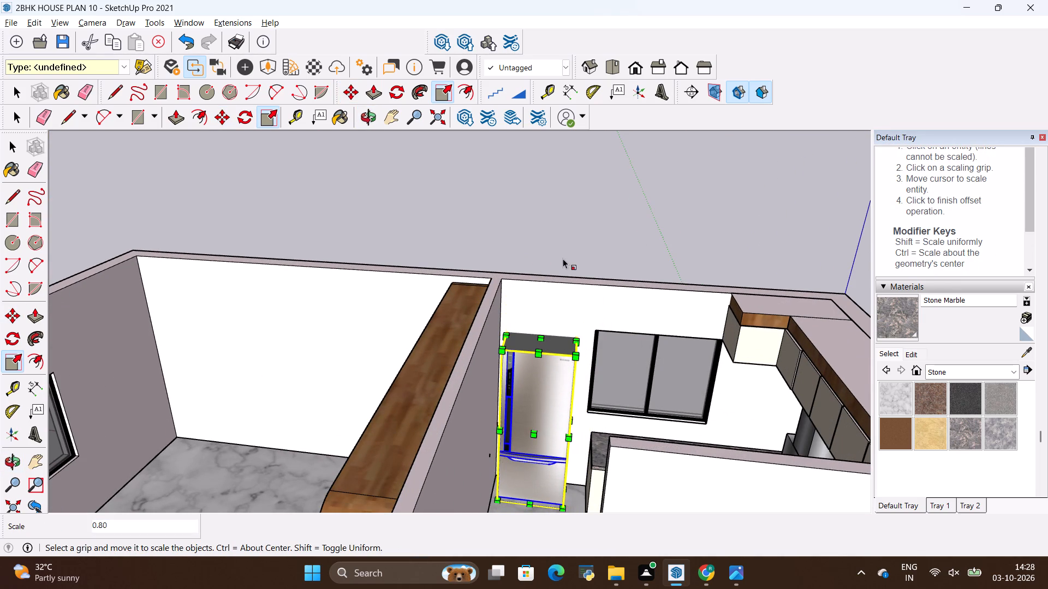
pyautogui.press('space')
pyautogui.click(563, 254)
# Move the refrigerator by its bottom front corner about 7 1/2" across the floor, away from the partition wall toward the counter.
pyautogui.scroll(-4, 390, 363)
pyautogui.moveTo(404, 357); pyautogui.dragTo(504, 446, button='middle')
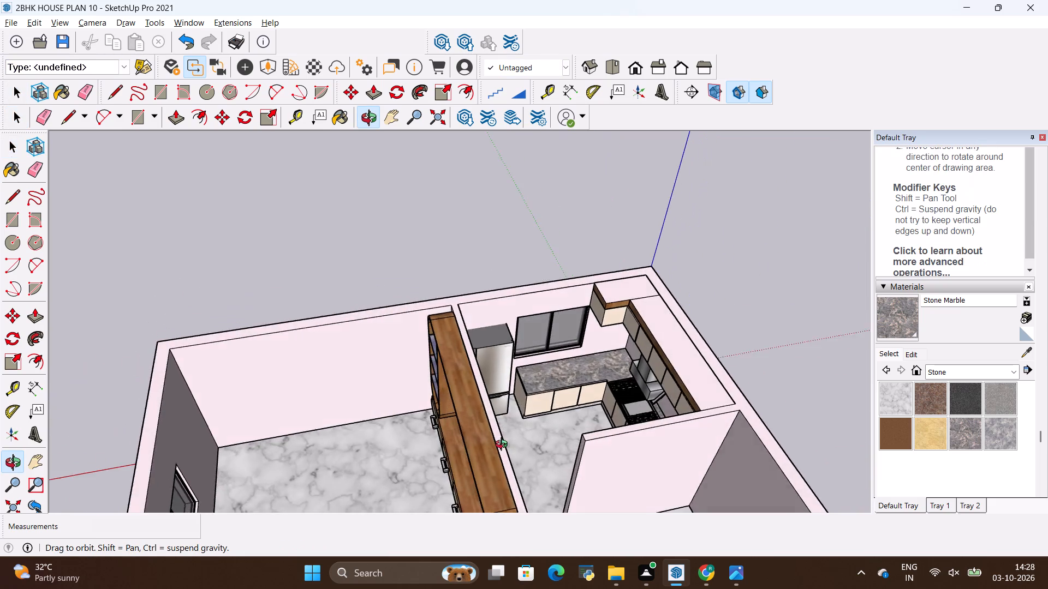
pyautogui.moveTo(504, 446); pyautogui.dragTo(443, 405, button='middle')
pyautogui.scroll(3, 513, 428)
pyautogui.click(493, 426)
pyautogui.scroll(4, 497, 441)
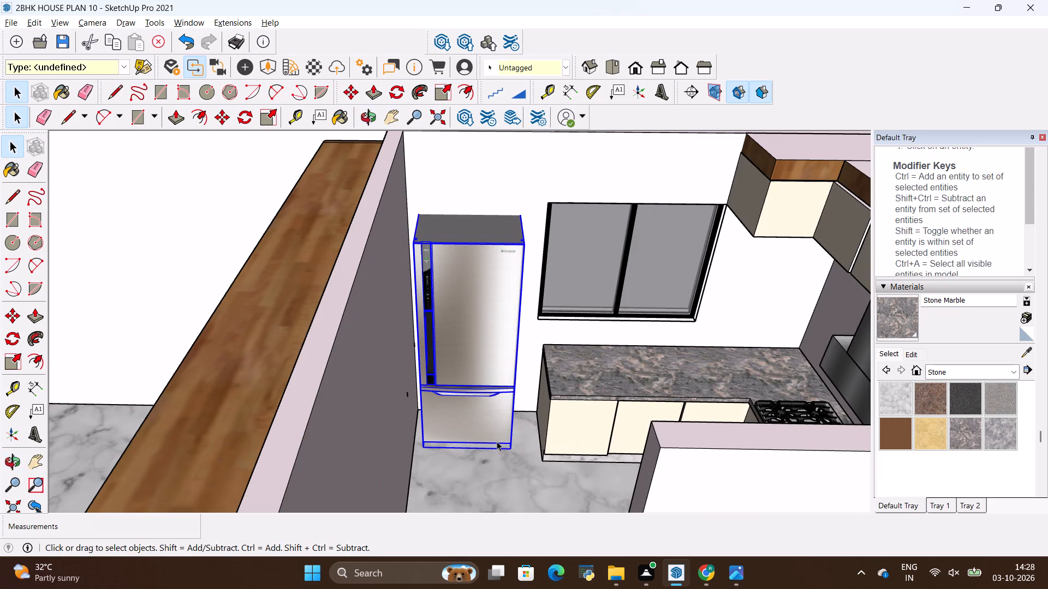
pyautogui.press('m')
pyautogui.click(508, 450)
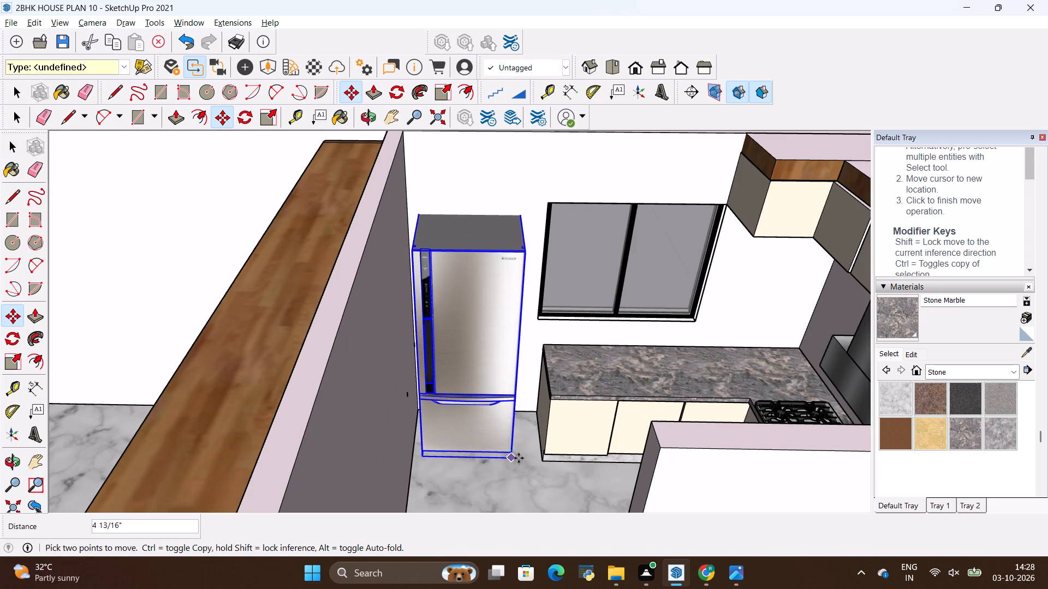
pyautogui.click(523, 460)
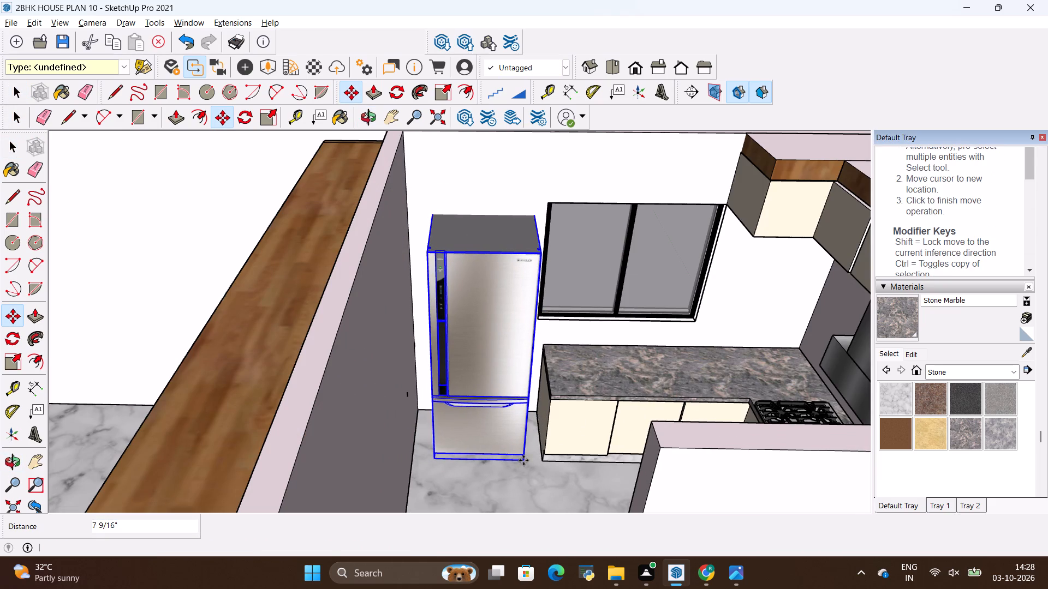
pyautogui.press('space')
pyautogui.click(515, 187)
pyautogui.scroll(-2, 499, 283)
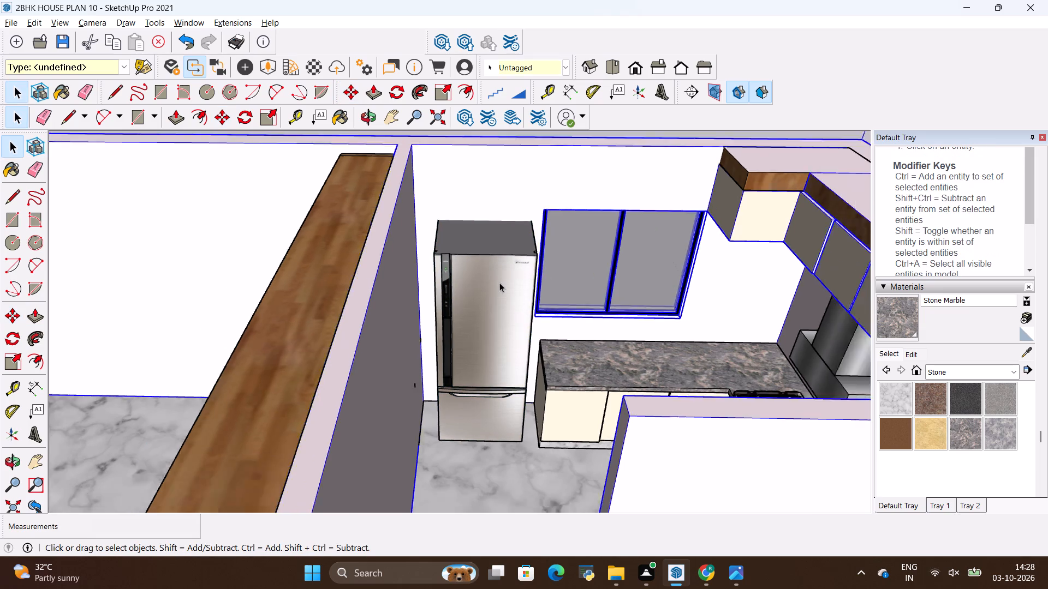
pyautogui.scroll(-6, 499, 283)
pyautogui.click(550, 137)
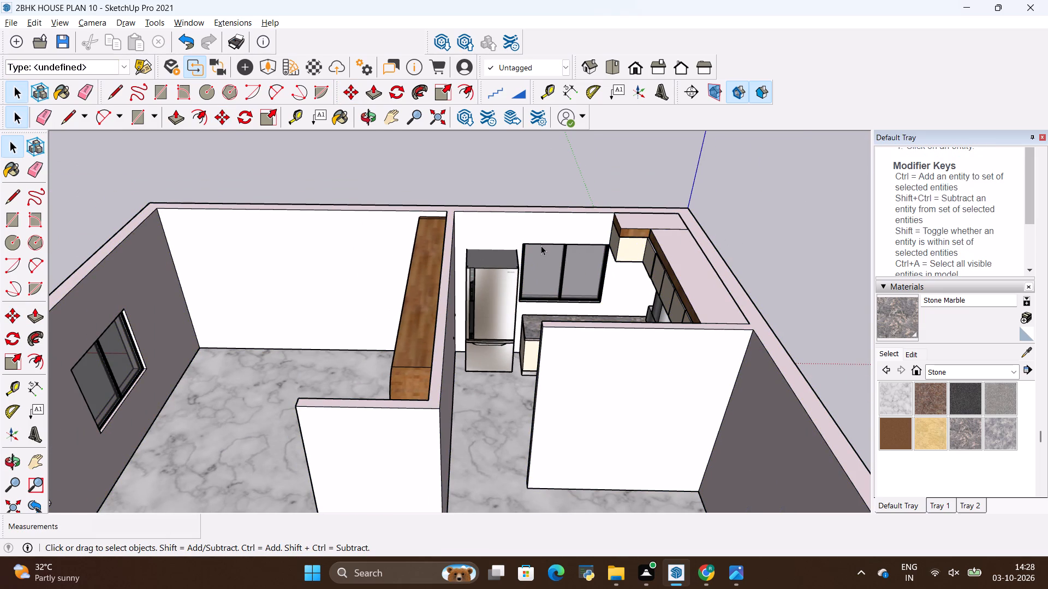
# Examine the refrigerator's placement in the kitchen and the adjoining living room's TV unit from several angles.
pyautogui.scroll(-5, 371, 257)
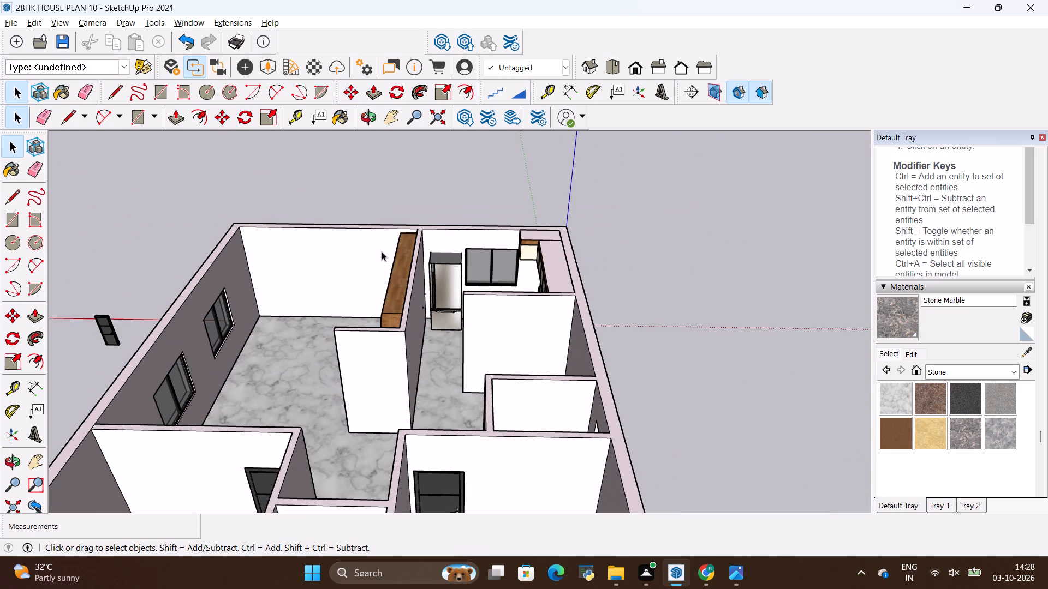
pyautogui.scroll(5, 492, 253)
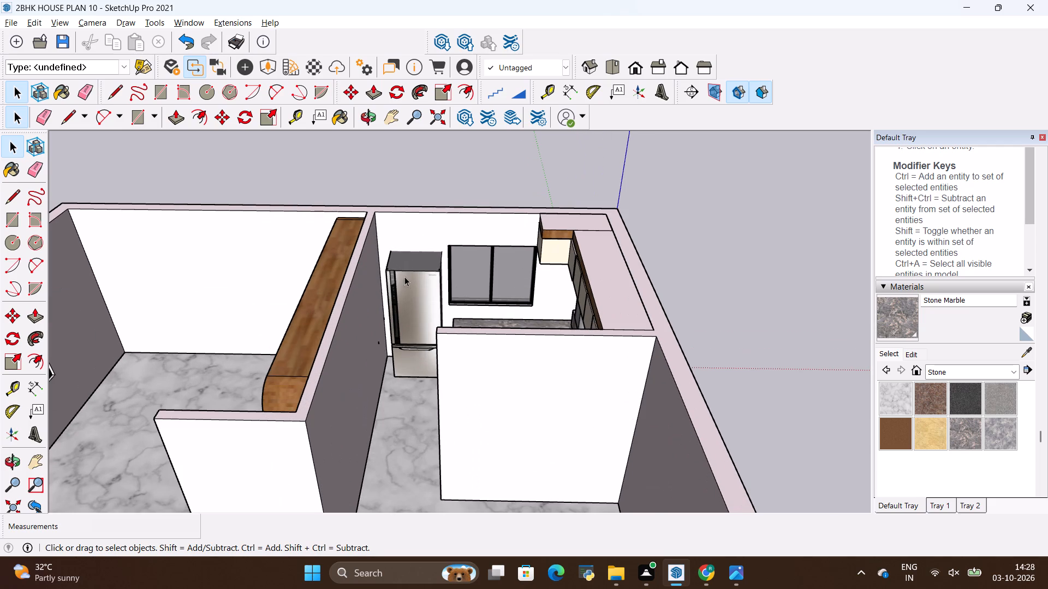
pyautogui.scroll(3, 395, 272)
pyautogui.moveTo(361, 276); pyautogui.dragTo(361, 277, button='middle')
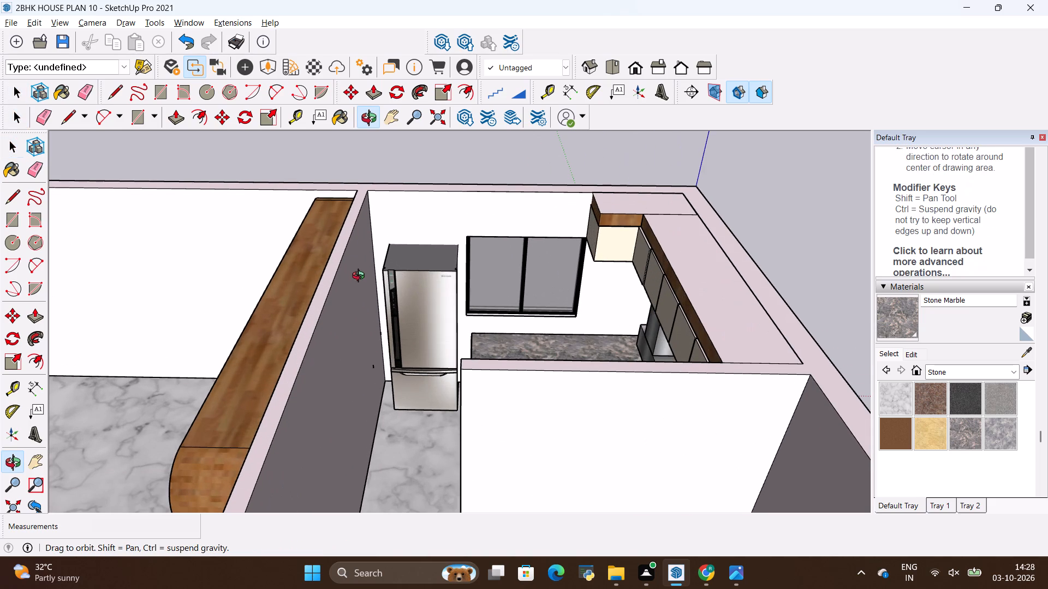
pyautogui.moveTo(361, 277); pyautogui.dragTo(371, 310, button='middle')
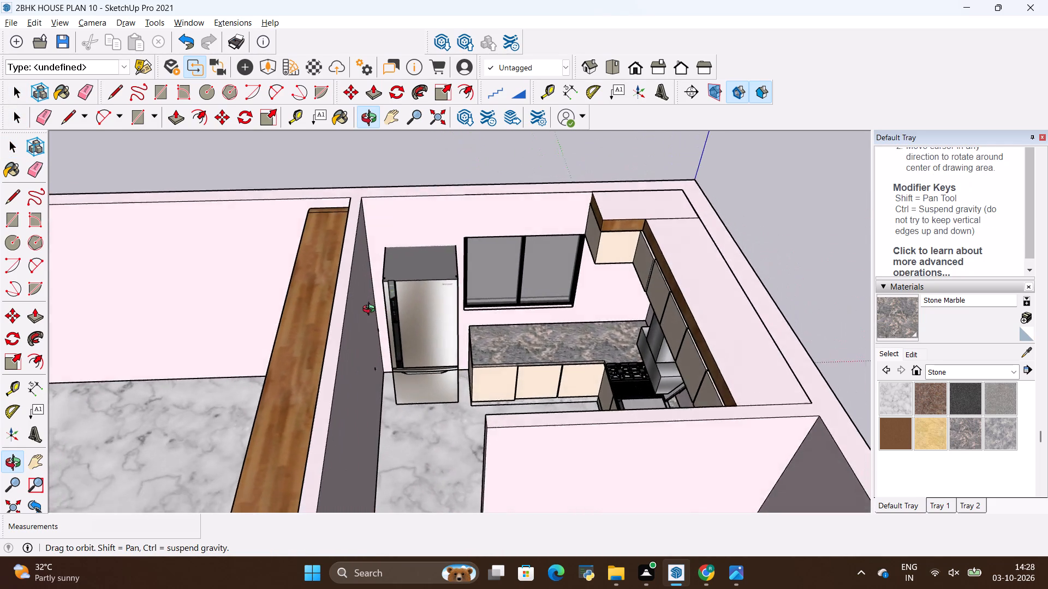
pyautogui.moveTo(371, 310); pyautogui.dragTo(355, 305, button='middle')
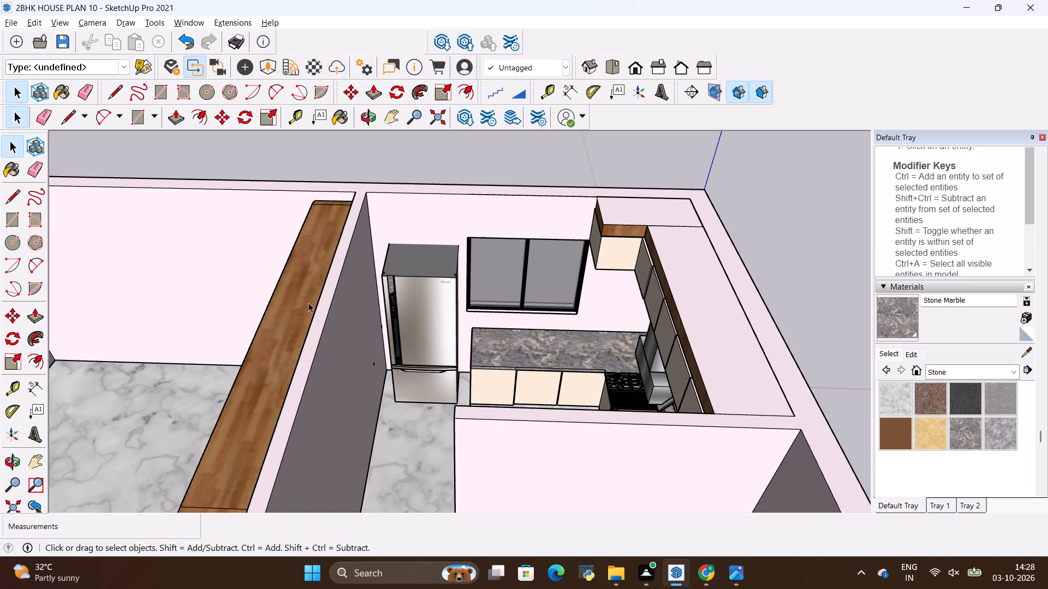
pyautogui.scroll(-2, 370, 290)
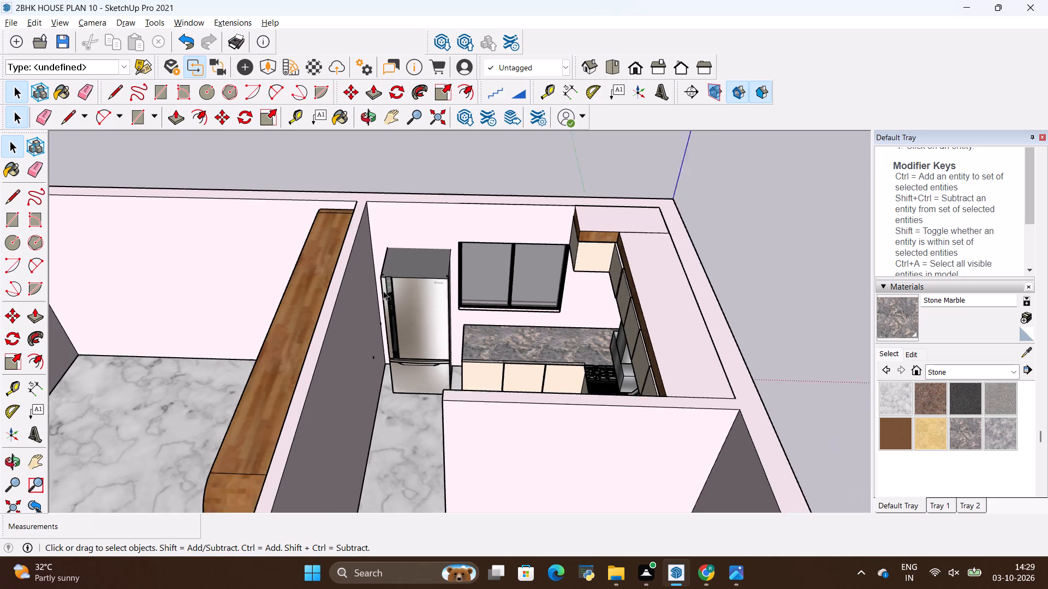
pyautogui.scroll(-2, 383, 291)
pyautogui.moveTo(365, 305); pyautogui.dragTo(701, 333, button='middle')
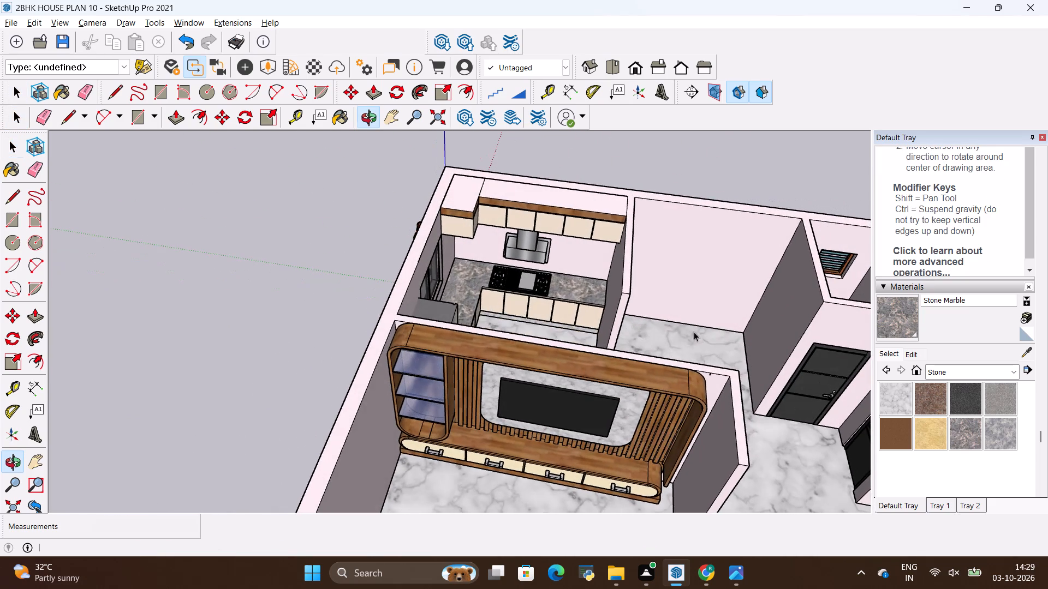
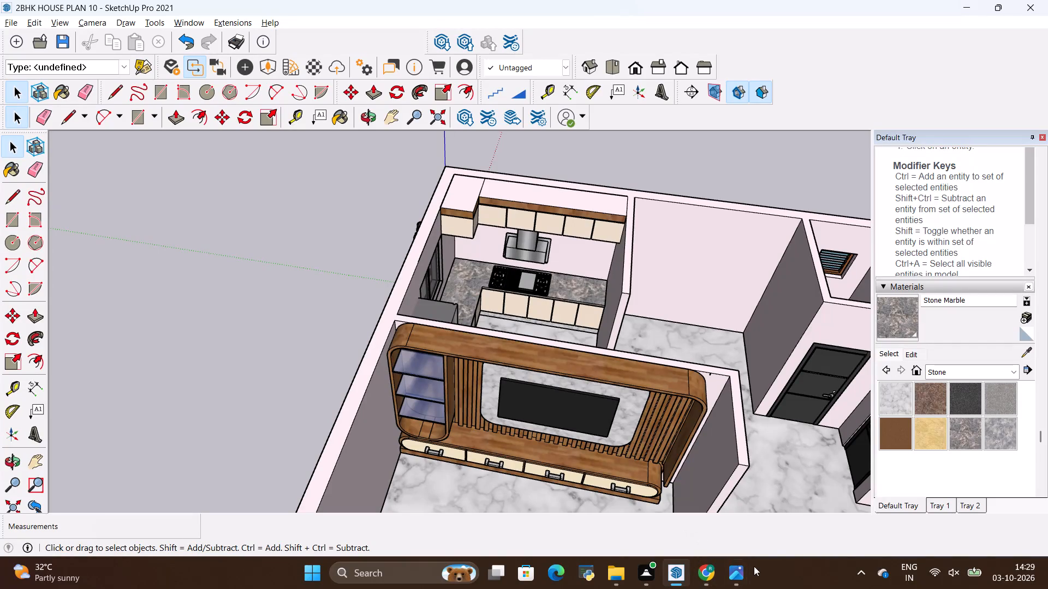
# Compare the modelled kitchen's cabinets, counter and appliances with the Modern L-Shaped Kitchen Blueprint Render reference image.
pyautogui.click(745, 569)
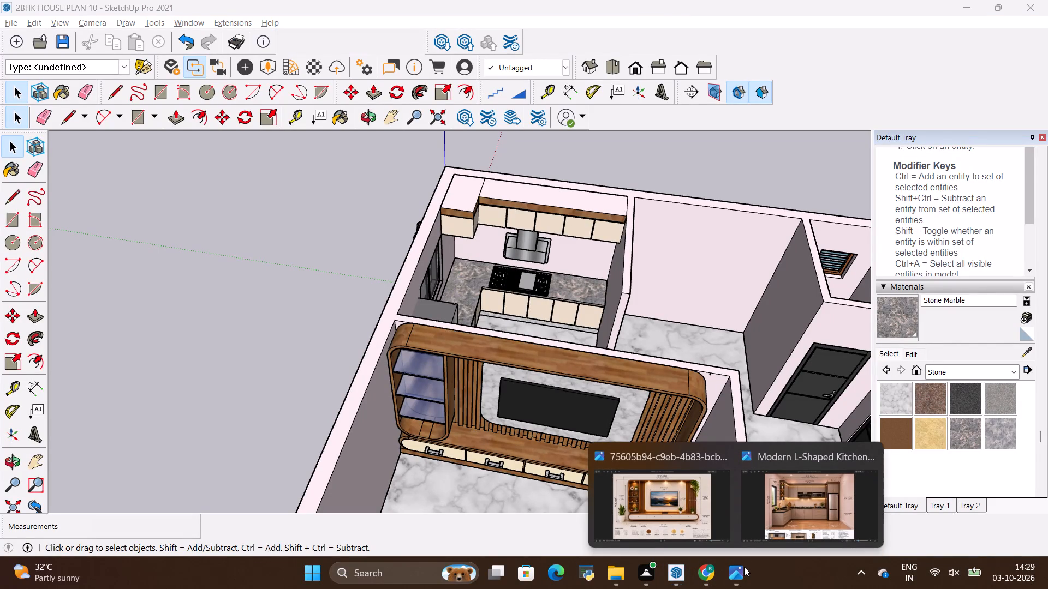
pyautogui.click(768, 520)
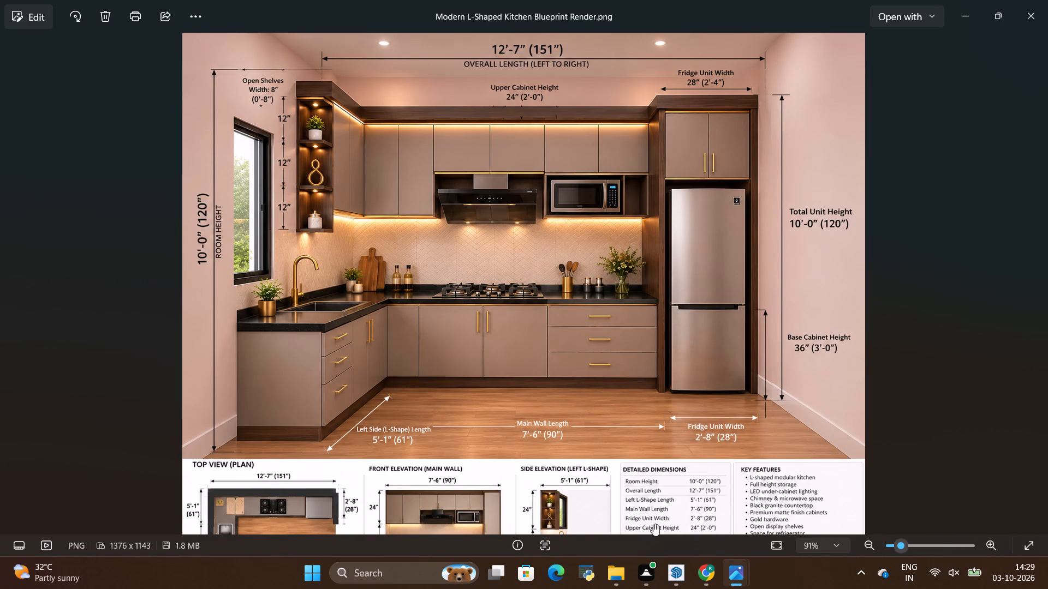
pyautogui.click(672, 578)
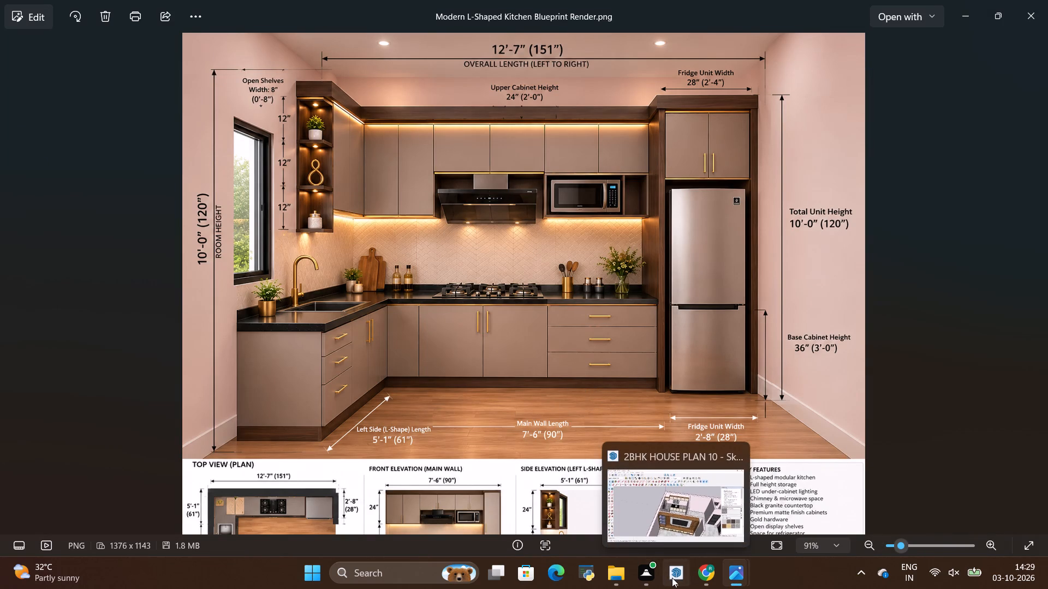
pyautogui.scroll(-6, 302, 349)
pyautogui.moveTo(448, 317); pyautogui.dragTo(341, 350, button='middle')
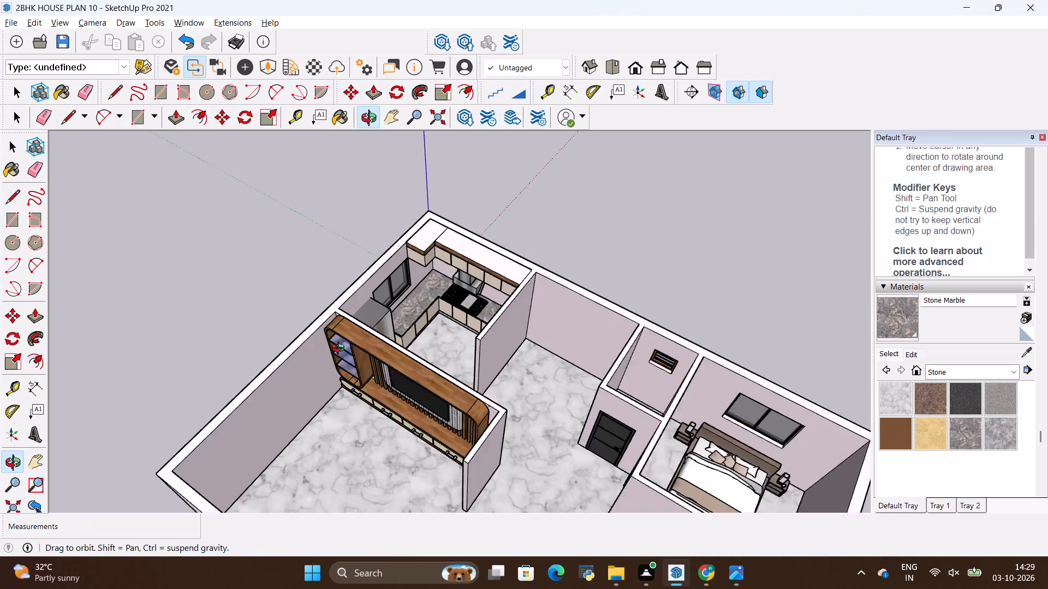
pyautogui.moveTo(341, 350); pyautogui.dragTo(320, 351, button='middle')
pyautogui.scroll(5, 387, 303)
pyautogui.scroll(3, 428, 282)
pyautogui.scroll(-4, 408, 353)
pyautogui.moveTo(394, 372); pyautogui.dragTo(519, 378, button='middle')
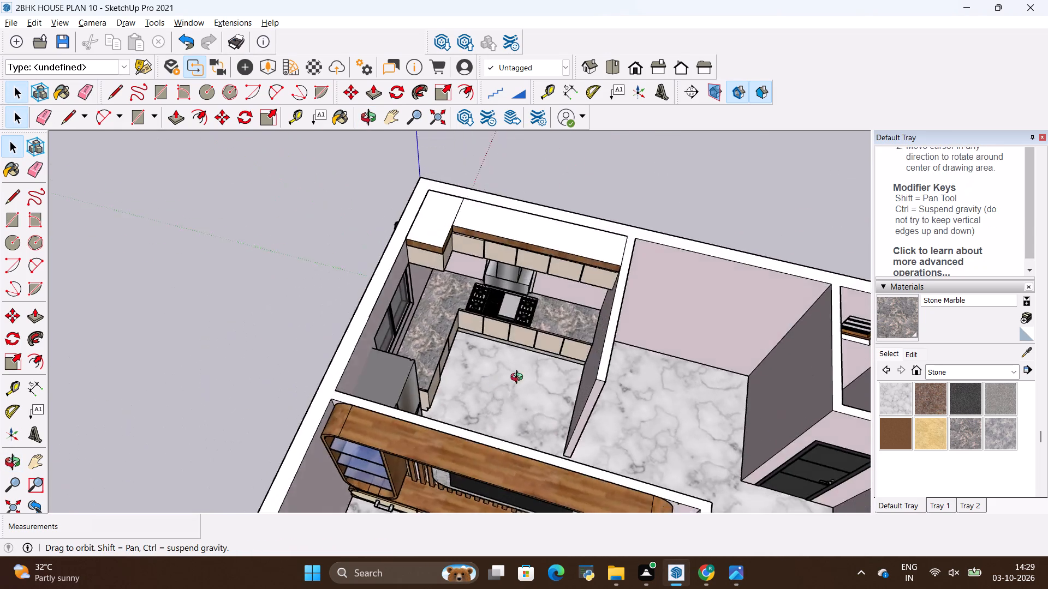
pyautogui.moveTo(519, 378); pyautogui.dragTo(433, 314, button='middle')
pyautogui.scroll(6, 475, 205)
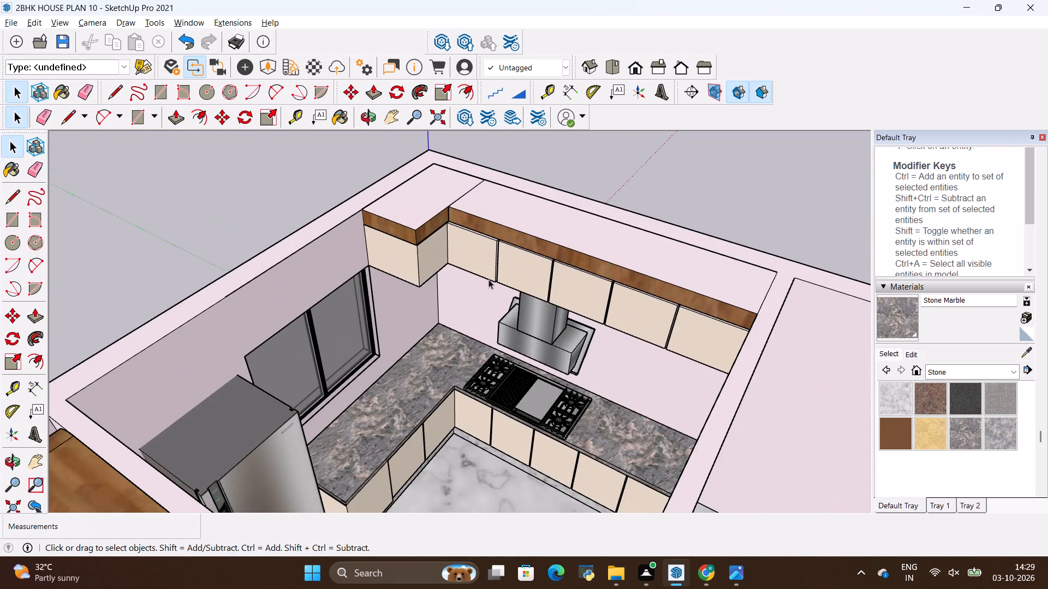
pyautogui.scroll(-4, 481, 299)
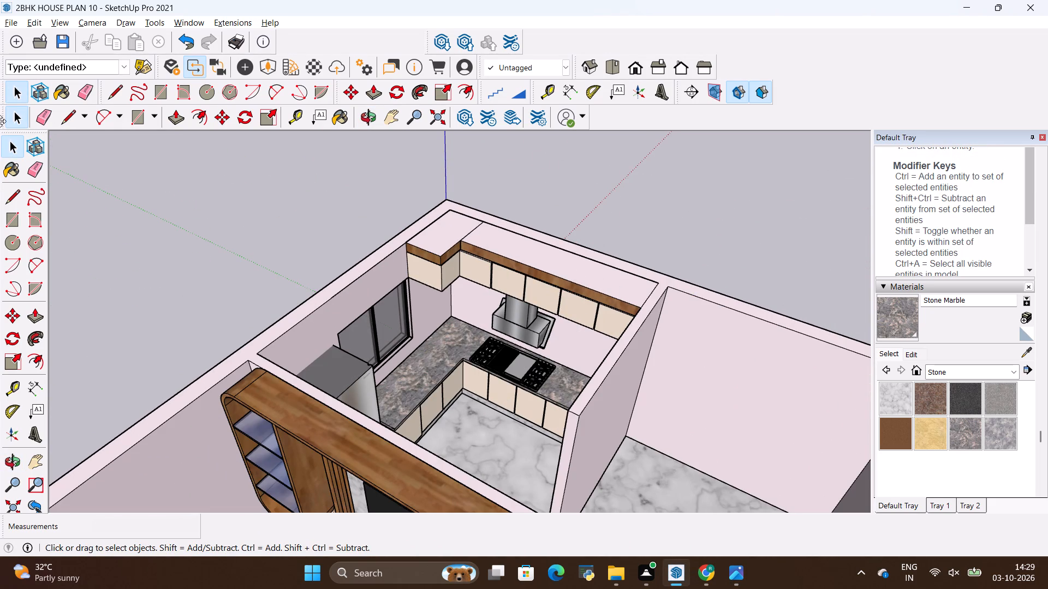
# Import the SKT_Nearly+Natural+5'+Kentia+Palm+Silk+Tree component and place it on the kitchen counter's inner corner, between the window and the cooktop.
pyautogui.click(16, 24)
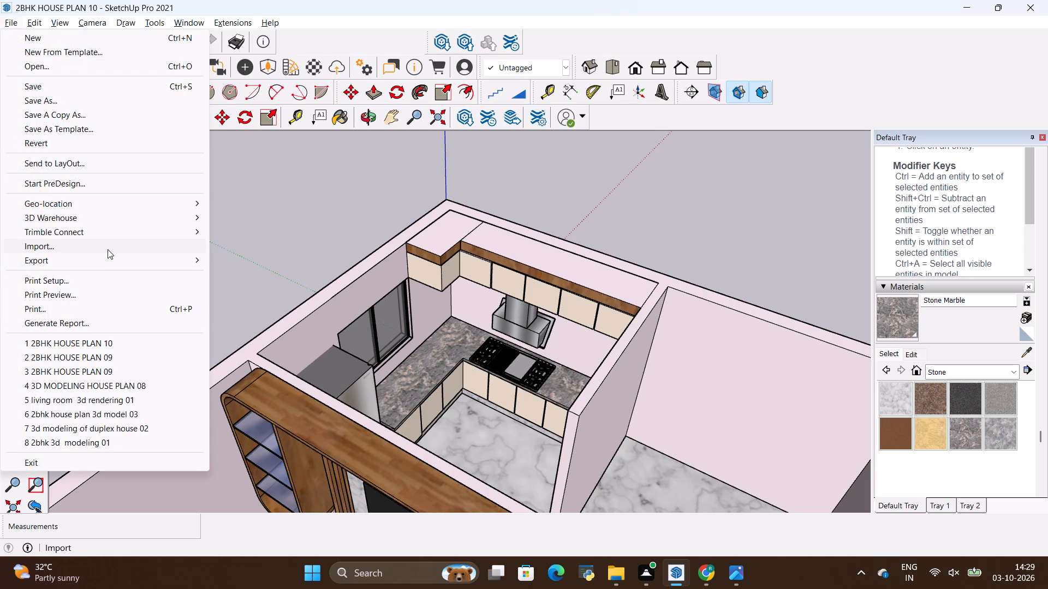
pyautogui.click(108, 249)
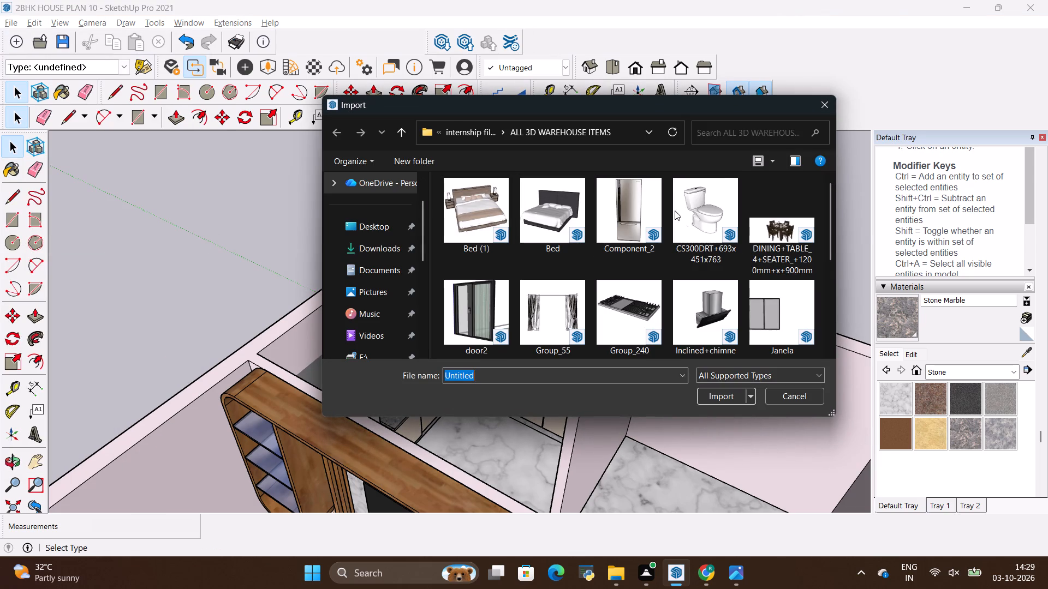
pyautogui.scroll(-2, 682, 245)
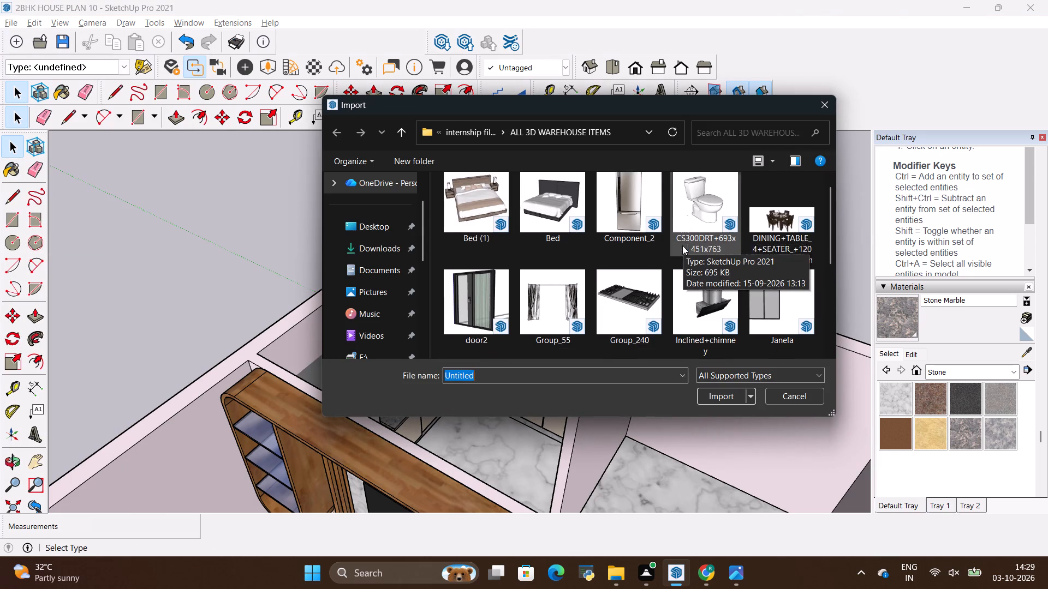
pyautogui.scroll(1, 663, 279)
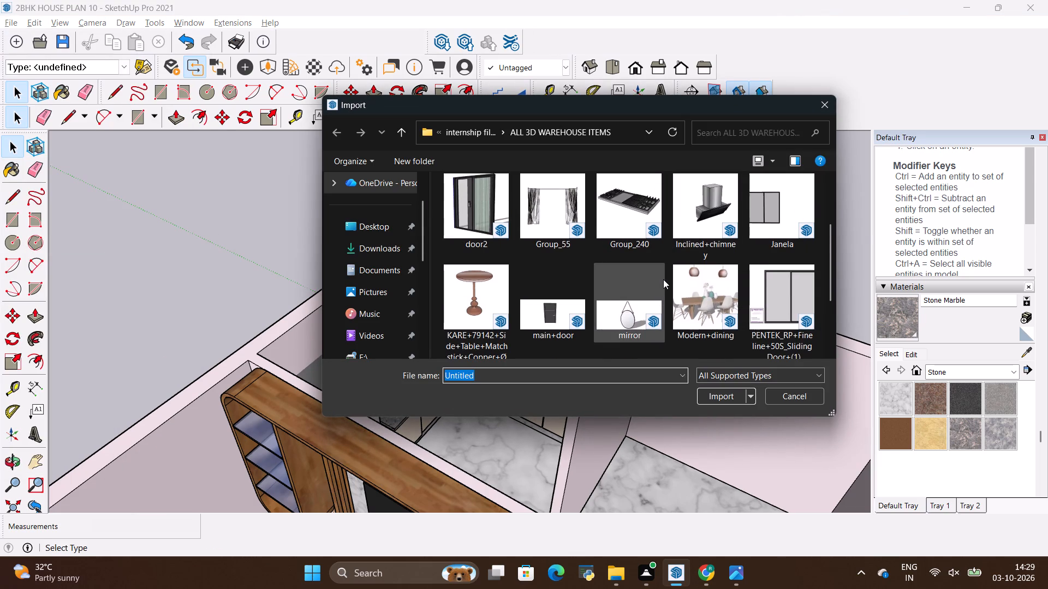
pyautogui.scroll(-2, 663, 279)
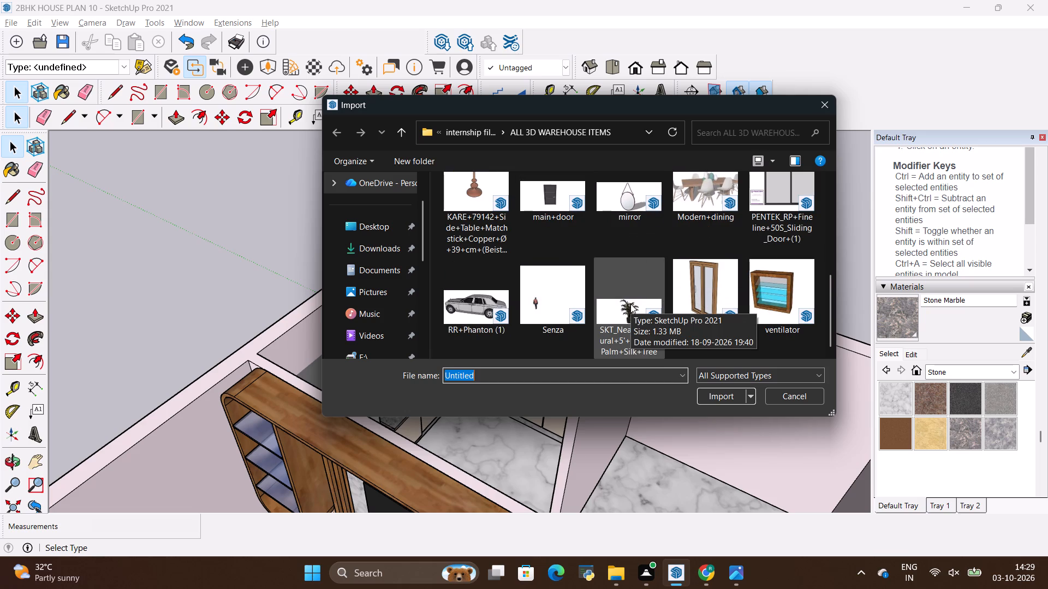
pyautogui.scroll(-3, 612, 302)
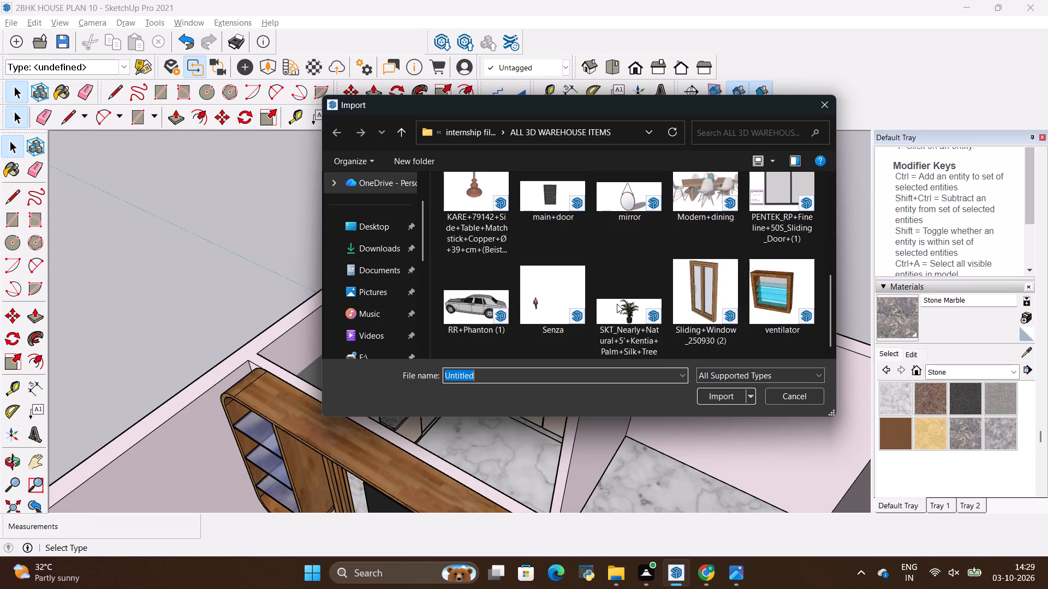
pyautogui.scroll(-4, 621, 300)
pyautogui.scroll(3, 619, 297)
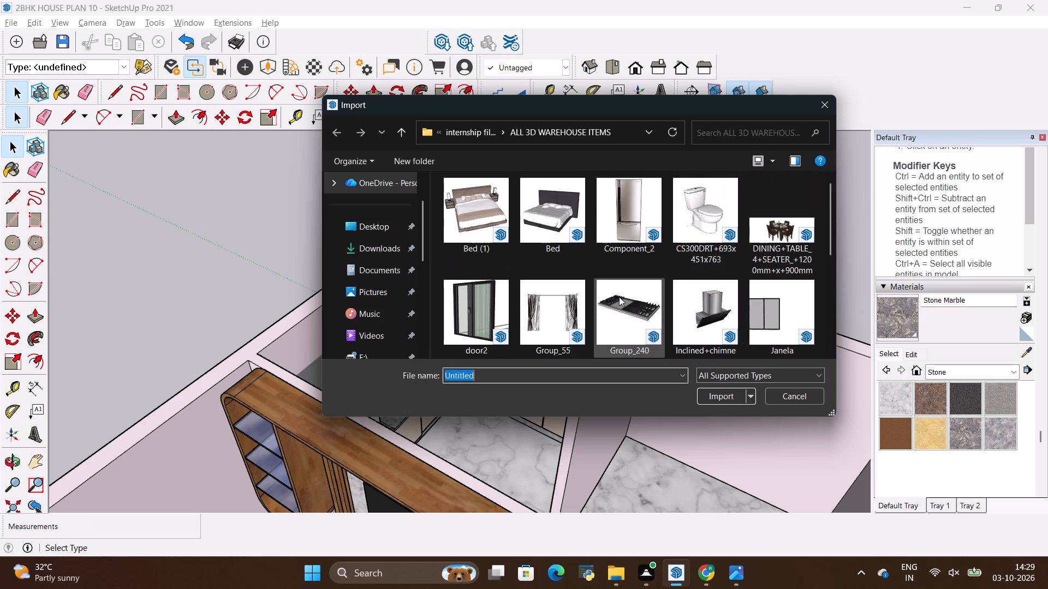
pyautogui.scroll(-4, 619, 297)
pyautogui.click(619, 297)
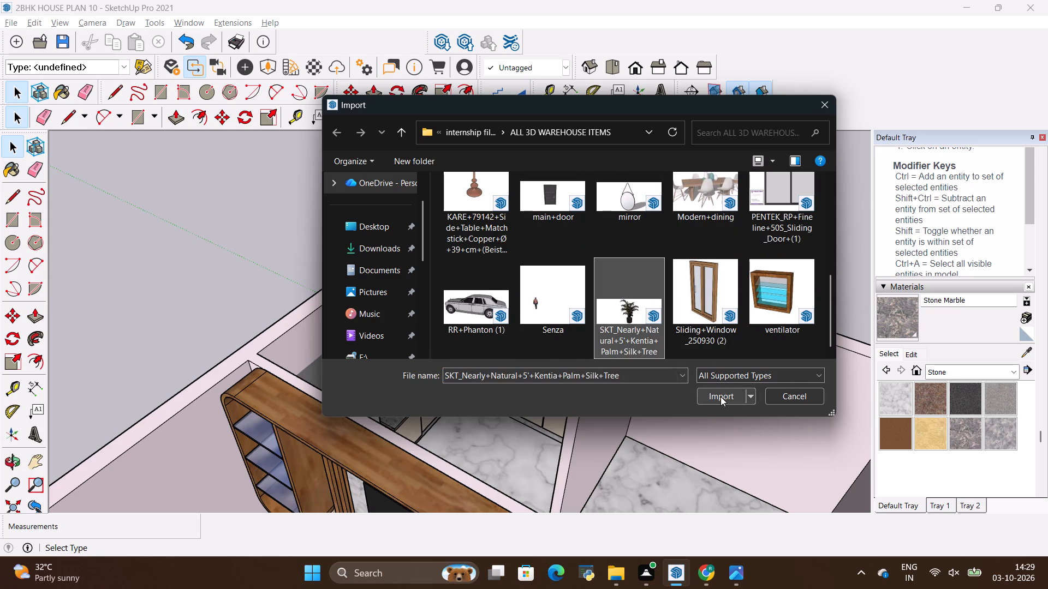
pyautogui.click(720, 396)
pyautogui.scroll(2, 496, 395)
pyautogui.scroll(4, 415, 371)
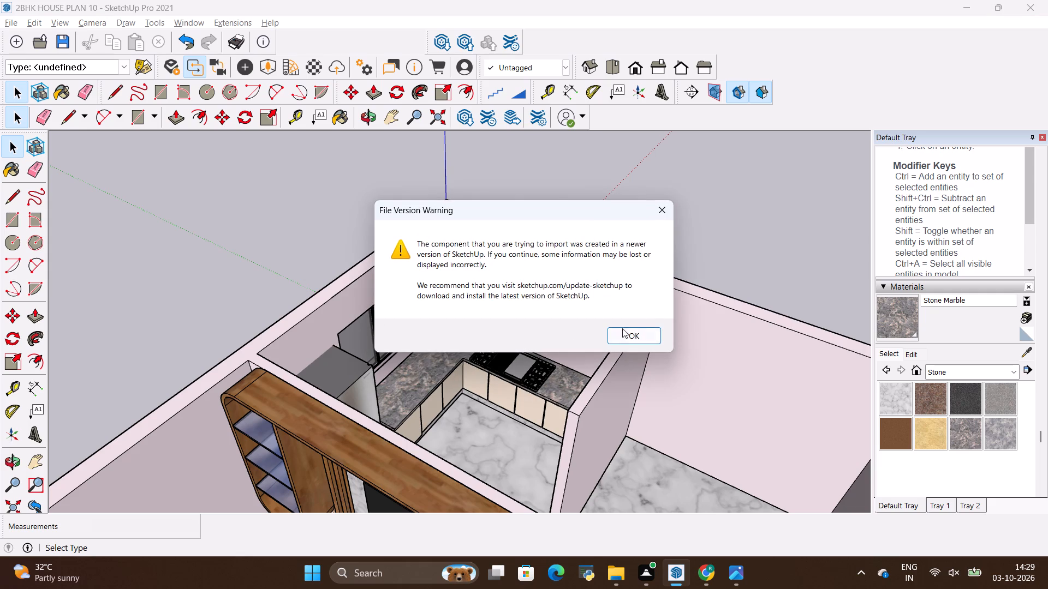
pyautogui.click(627, 333)
pyautogui.scroll(6, 435, 352)
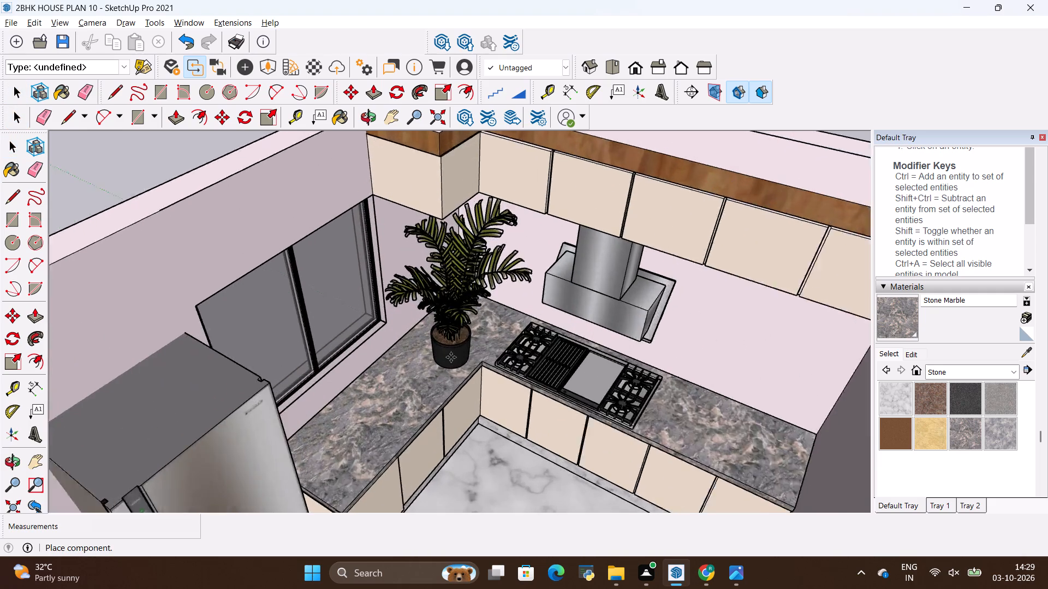
pyautogui.scroll(2, 451, 357)
pyautogui.moveTo(451, 357); pyautogui.dragTo(407, 262, button='middle')
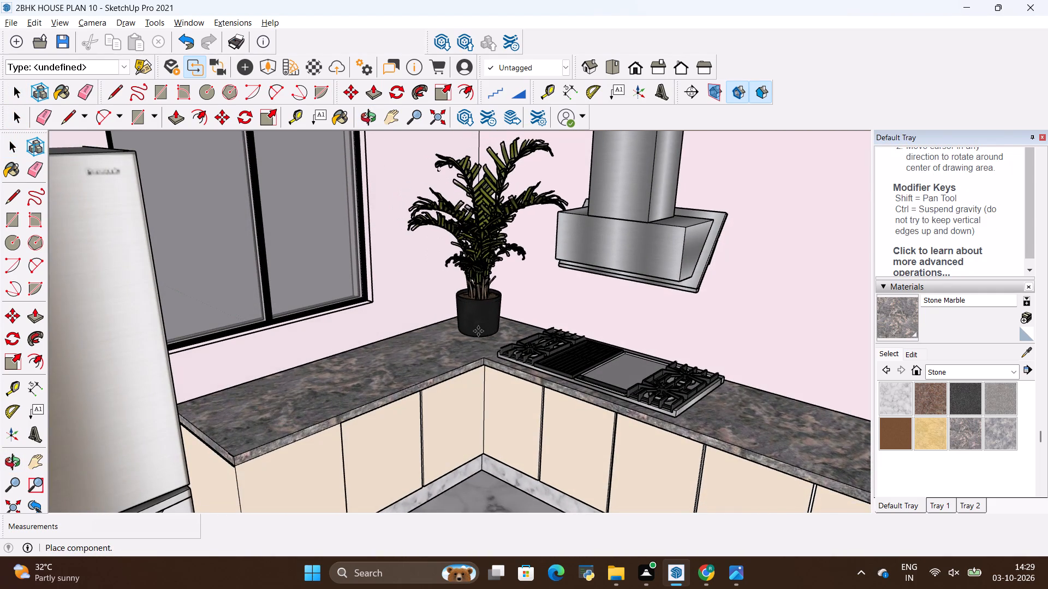
pyautogui.click(478, 331)
# Scale the potted palm down slightly and uniformly from its top front corner.
pyautogui.moveTo(499, 368); pyautogui.dragTo(515, 473, button='middle')
pyautogui.scroll(-6, 515, 470)
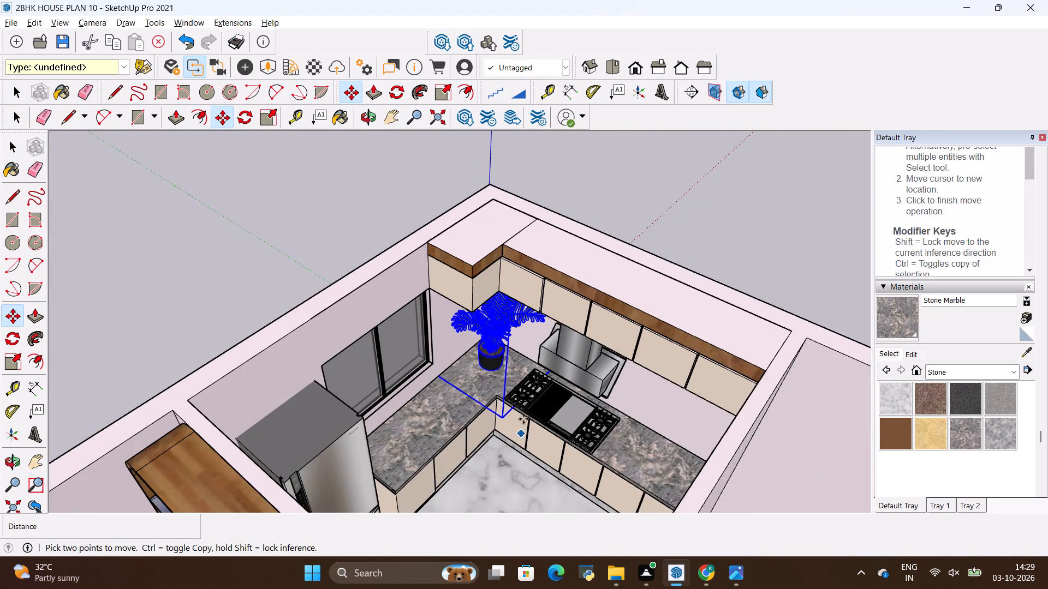
pyautogui.scroll(3, 488, 357)
pyautogui.press('s')
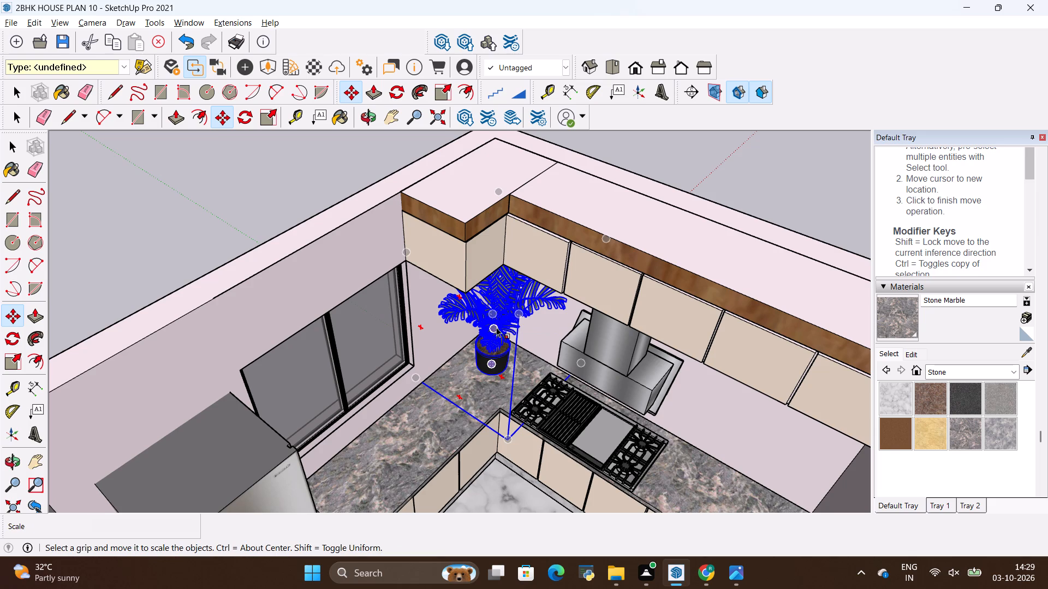
pyautogui.click(515, 311)
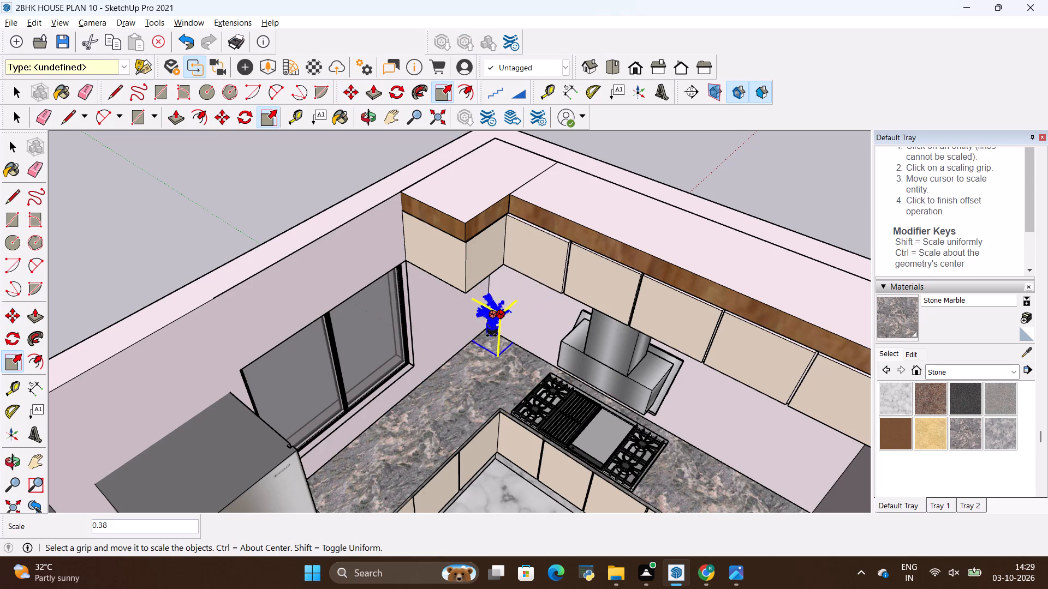
pyautogui.click(512, 323)
pyautogui.press('space')
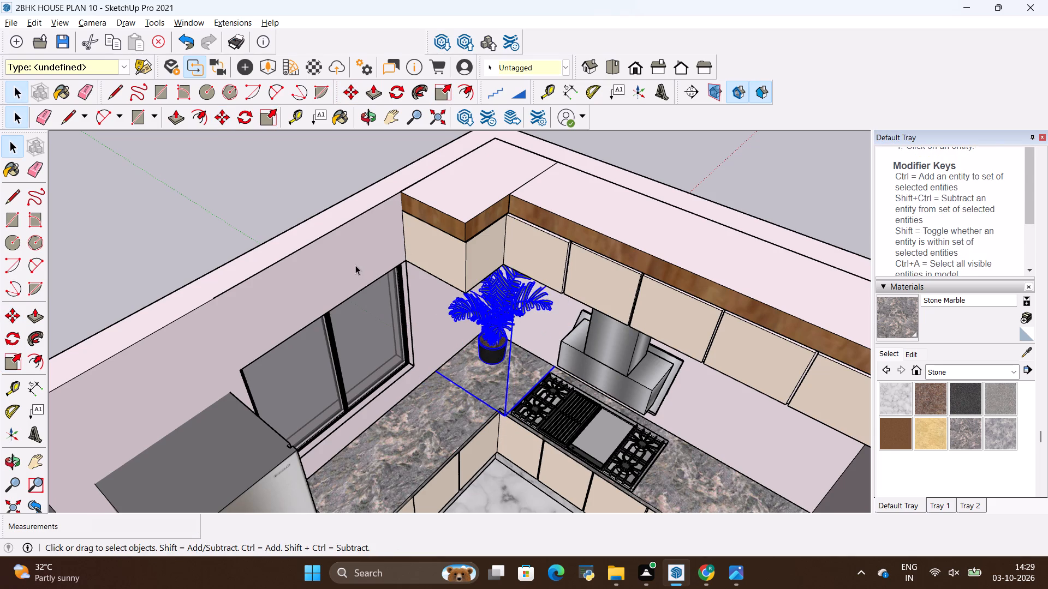
pyautogui.click(355, 265)
pyautogui.moveTo(457, 342); pyautogui.dragTo(404, 319, button='middle')
pyautogui.scroll(1, 404, 319)
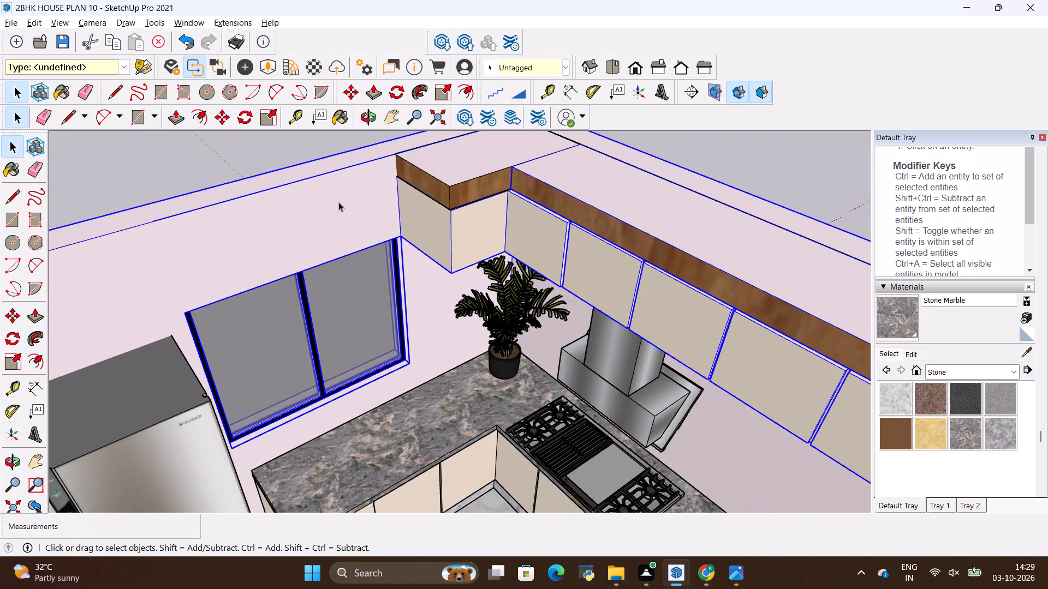
pyautogui.click(225, 164)
# Move the potted palm by its pot base about 8 1/4" across the countertop, away from the wall corner.
pyautogui.moveTo(524, 314); pyautogui.dragTo(538, 267, button='middle')
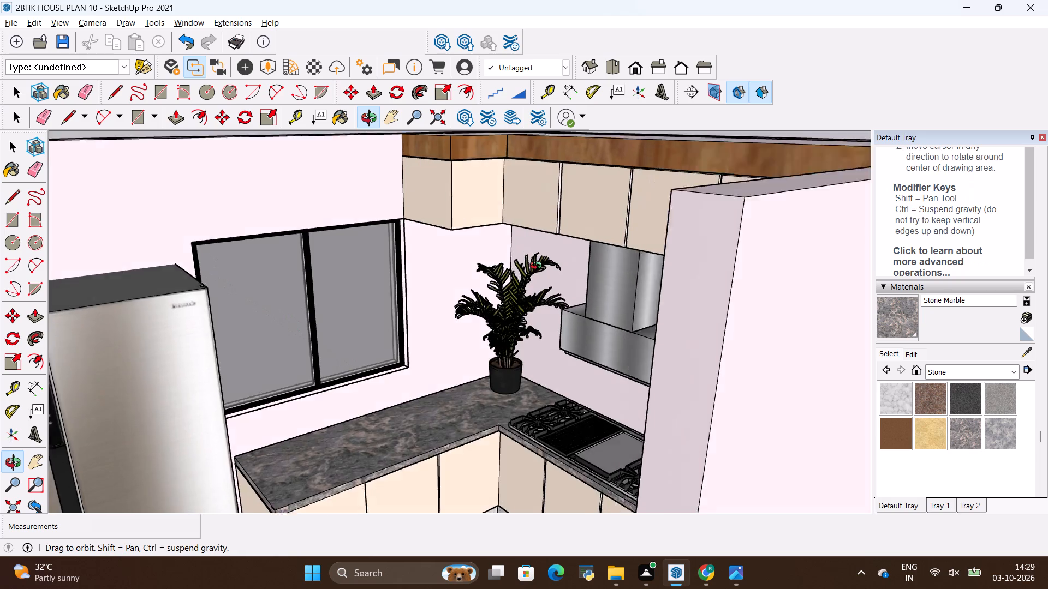
pyautogui.moveTo(538, 267); pyautogui.dragTo(541, 277, button='middle')
pyautogui.click(514, 347)
pyautogui.press('m')
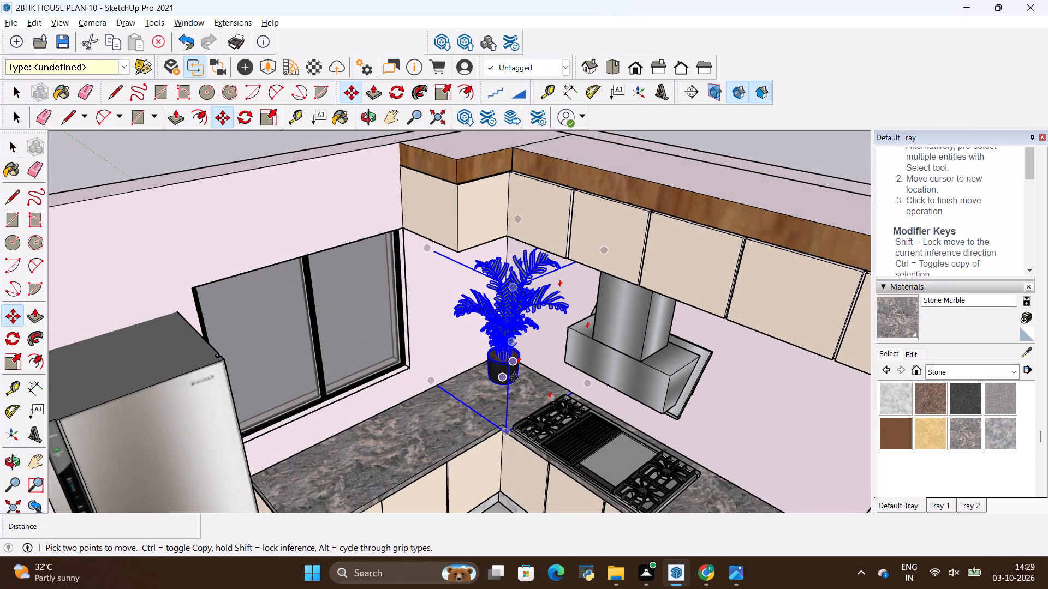
pyautogui.click(499, 383)
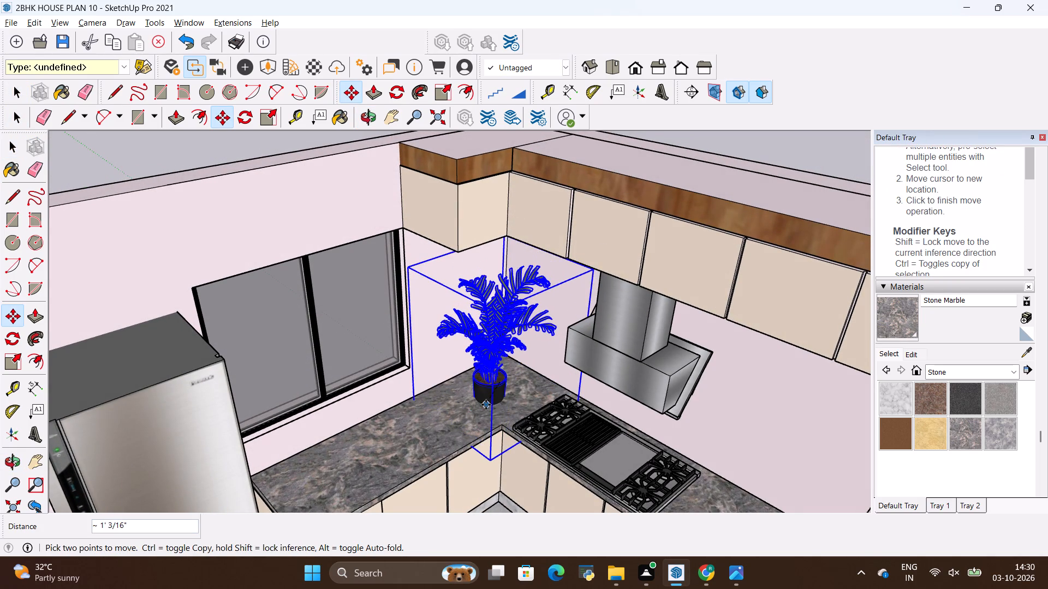
pyautogui.click(486, 399)
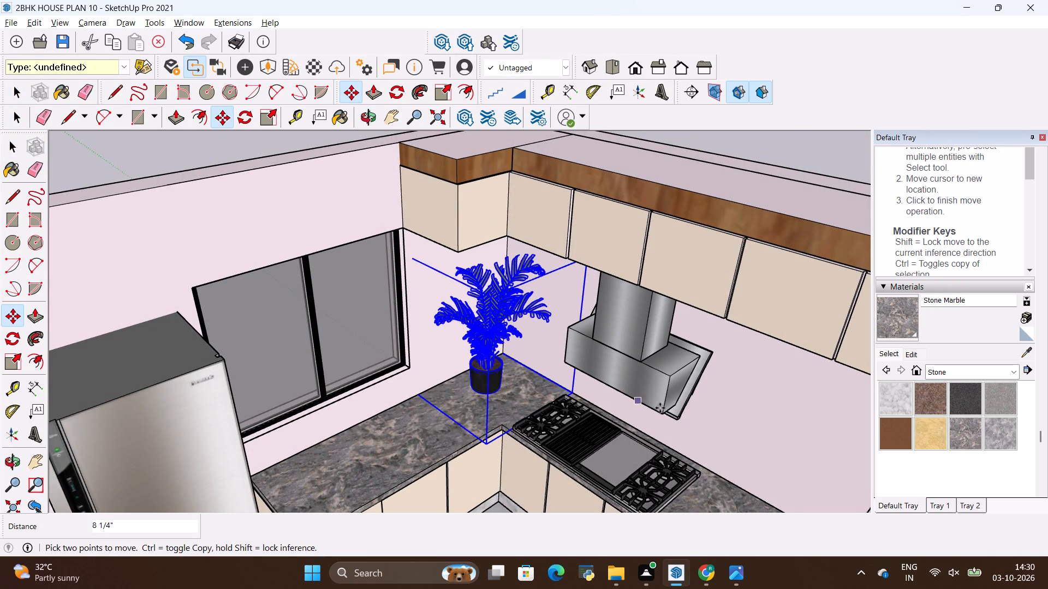
pyautogui.press('space')
pyautogui.click(789, 430)
pyautogui.scroll(-6, 753, 438)
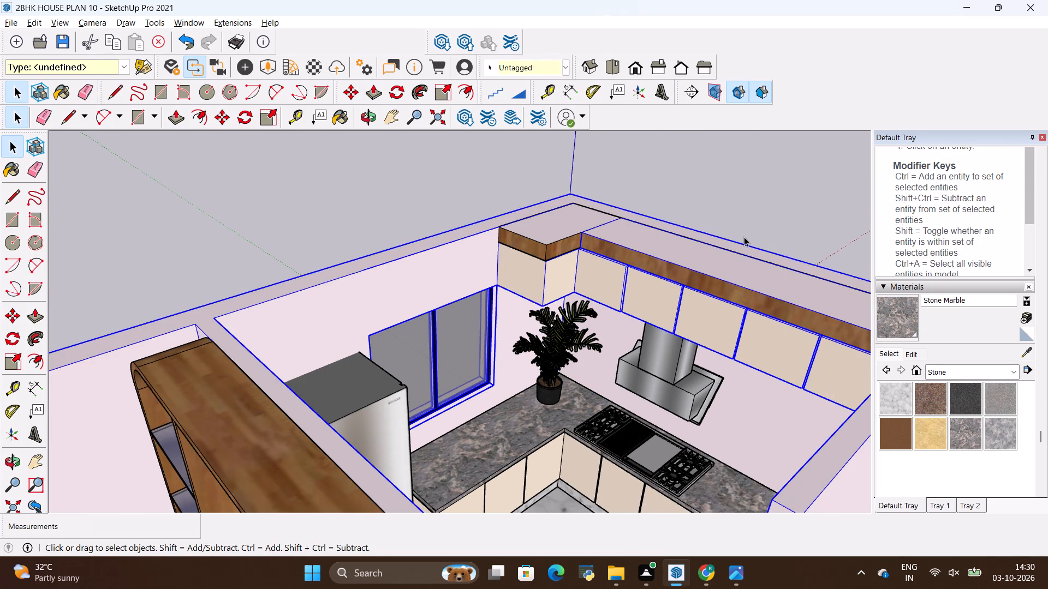
pyautogui.click(744, 237)
# Examine the potted palm's placement on the counter in relation to the window, chimney hood and refrigerator from several angles.
pyautogui.moveTo(533, 401); pyautogui.dragTo(674, 455, button='middle')
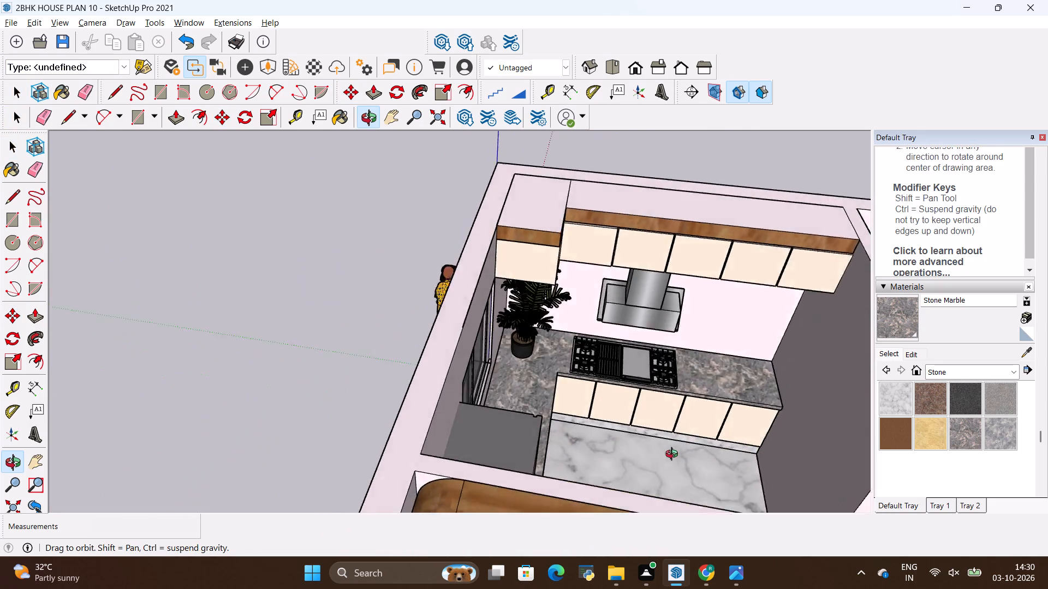
pyautogui.moveTo(674, 455); pyautogui.dragTo(427, 385, button='middle')
pyautogui.scroll(3, 490, 351)
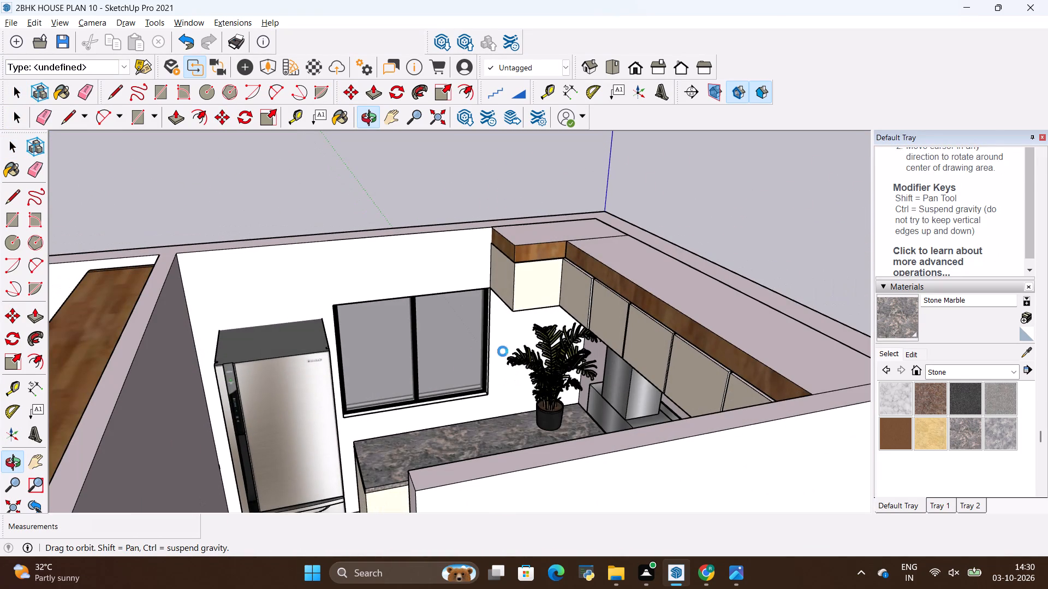
pyautogui.scroll(7, 503, 351)
pyautogui.scroll(-5, 504, 401)
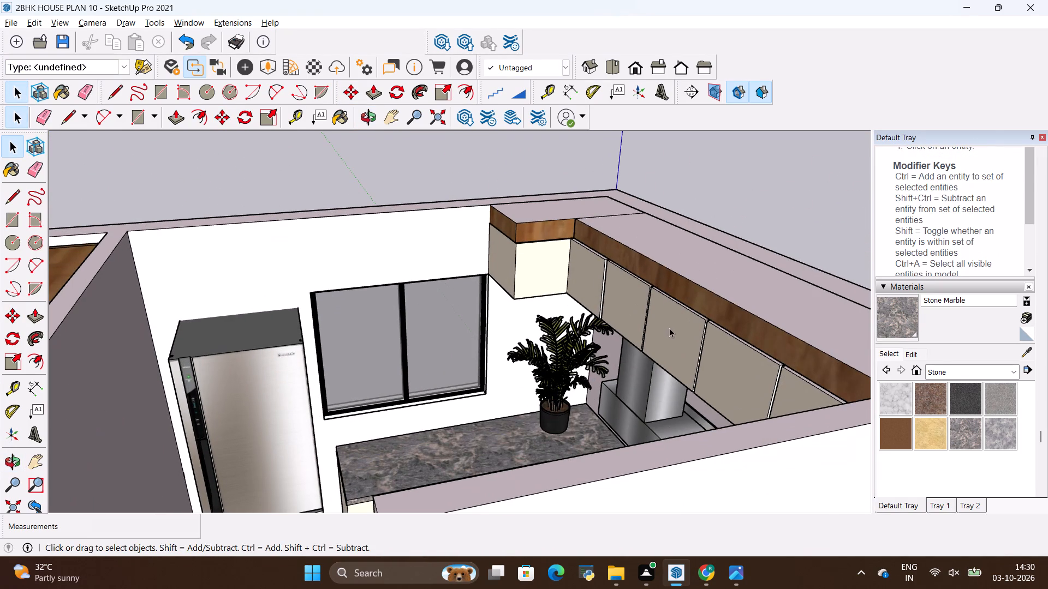
pyautogui.scroll(11, 349, 327)
pyautogui.scroll(4, 748, 396)
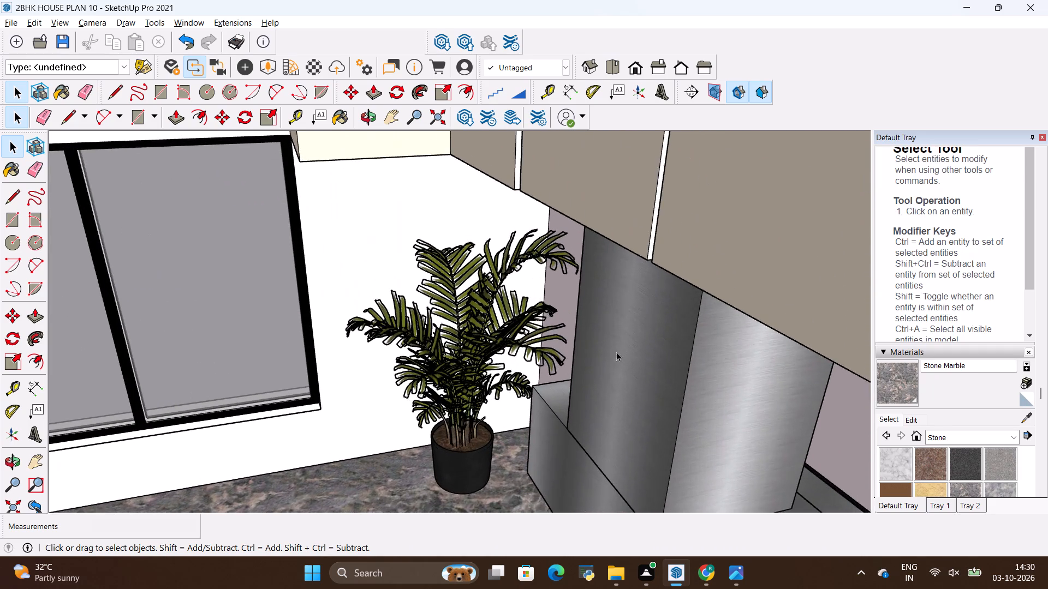
pyautogui.scroll(2, 616, 352)
pyautogui.scroll(-20, 579, 332)
pyautogui.scroll(-2, 579, 332)
pyautogui.moveTo(476, 268); pyautogui.dragTo(506, 310, button='middle')
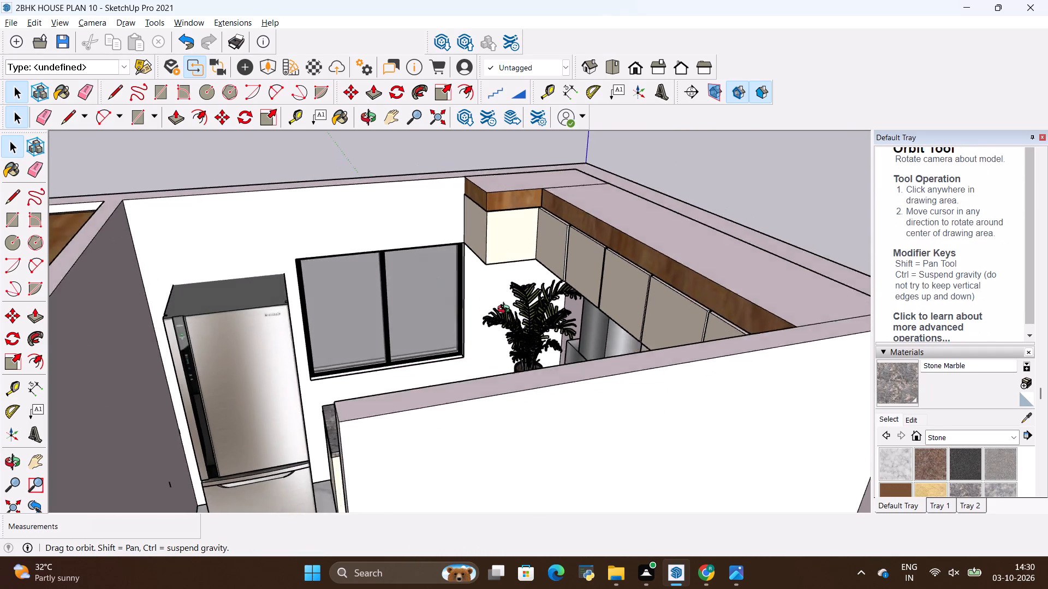
pyautogui.moveTo(506, 310); pyautogui.dragTo(604, 299, button='middle')
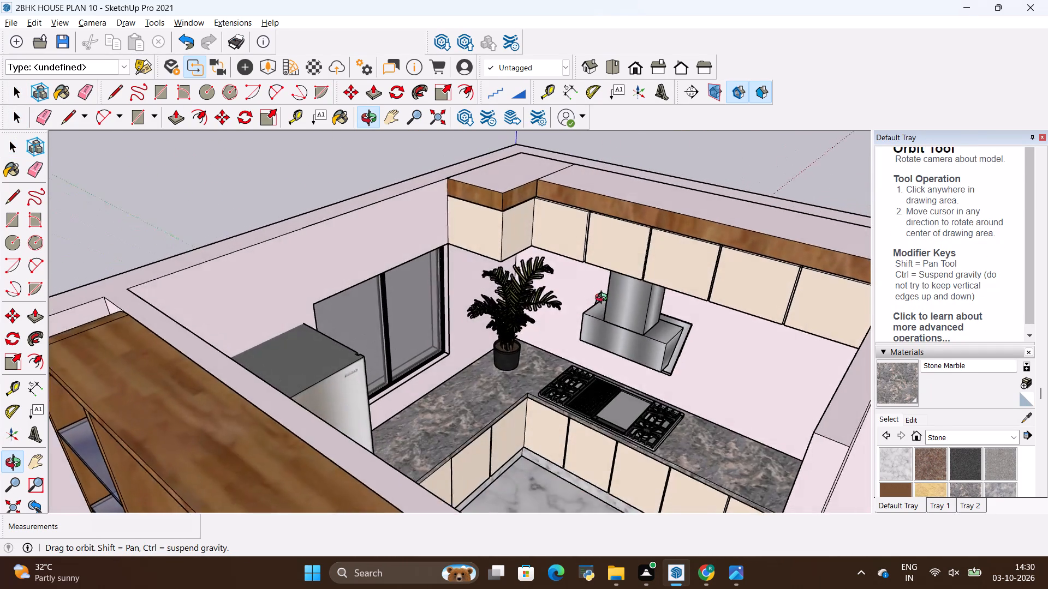
pyautogui.moveTo(604, 299); pyautogui.dragTo(501, 232, button='middle')
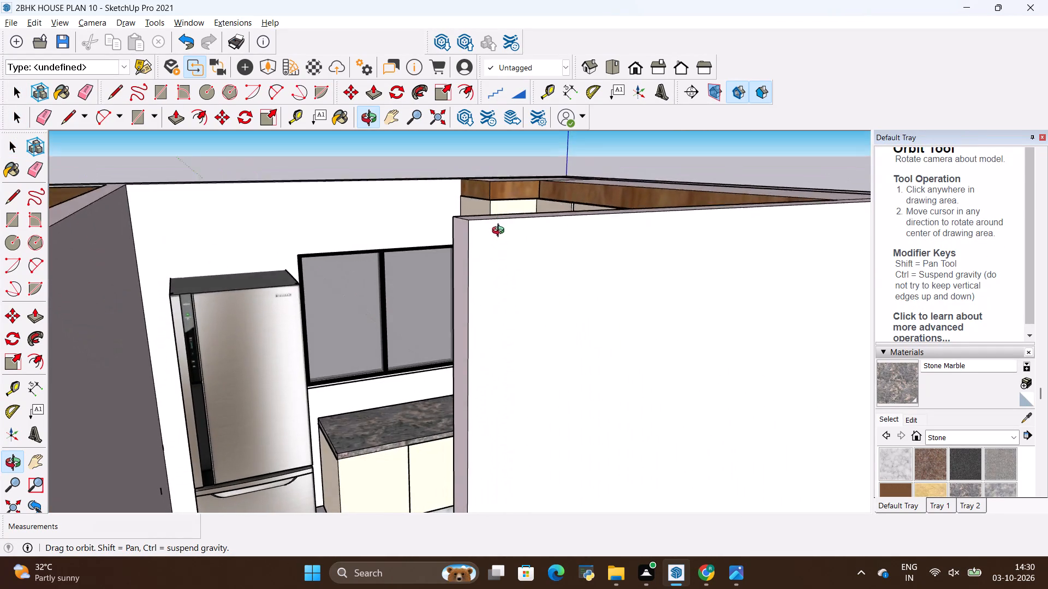
# Examine the kitchen with its plant, cooktop and chimney hood, and how it sits within the whole house.
pyautogui.moveTo(501, 232); pyautogui.dragTo(611, 332, button='middle')
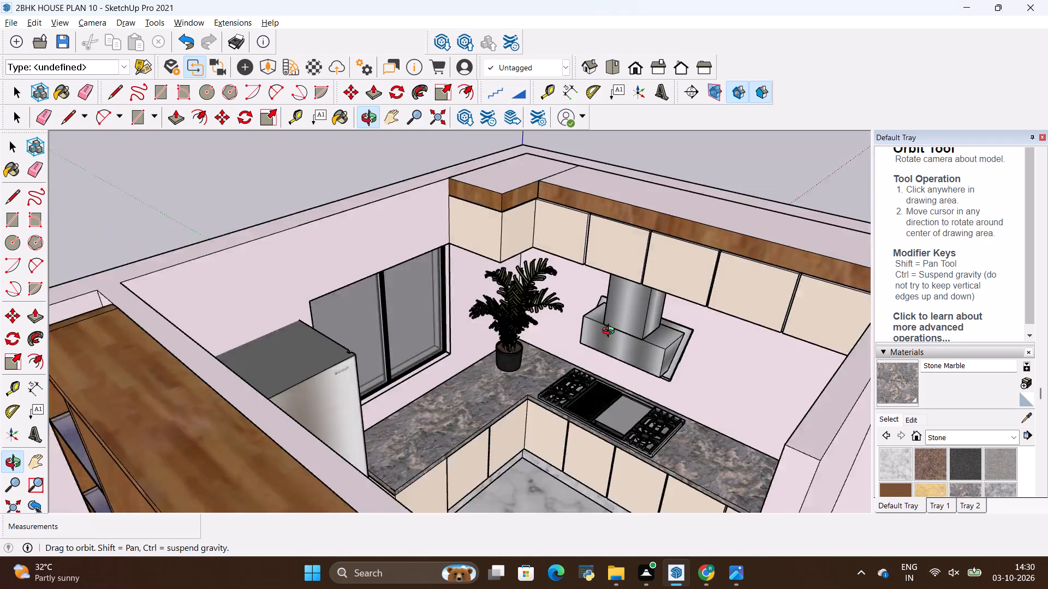
pyautogui.moveTo(611, 332); pyautogui.dragTo(677, 306, button='middle')
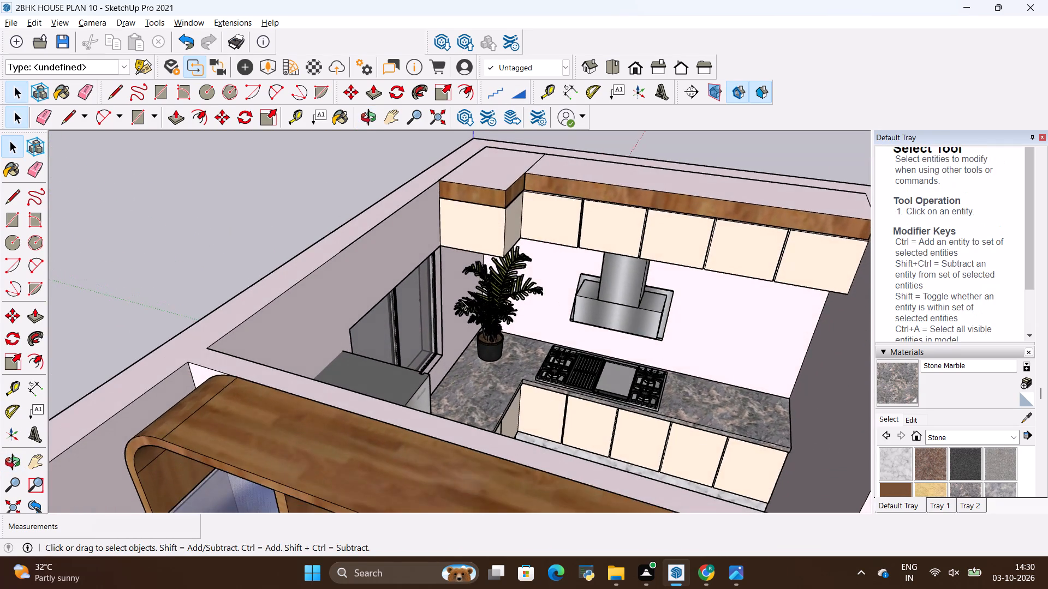
pyautogui.scroll(-9, 462, 300)
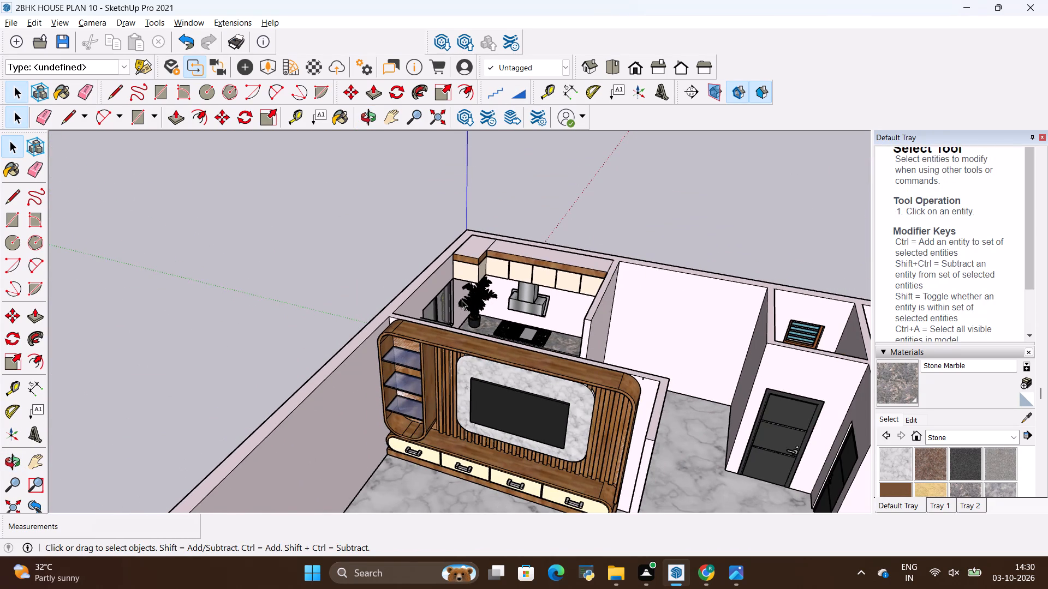
pyautogui.scroll(-12, 444, 300)
pyautogui.moveTo(451, 306); pyautogui.dragTo(574, 342, button='middle')
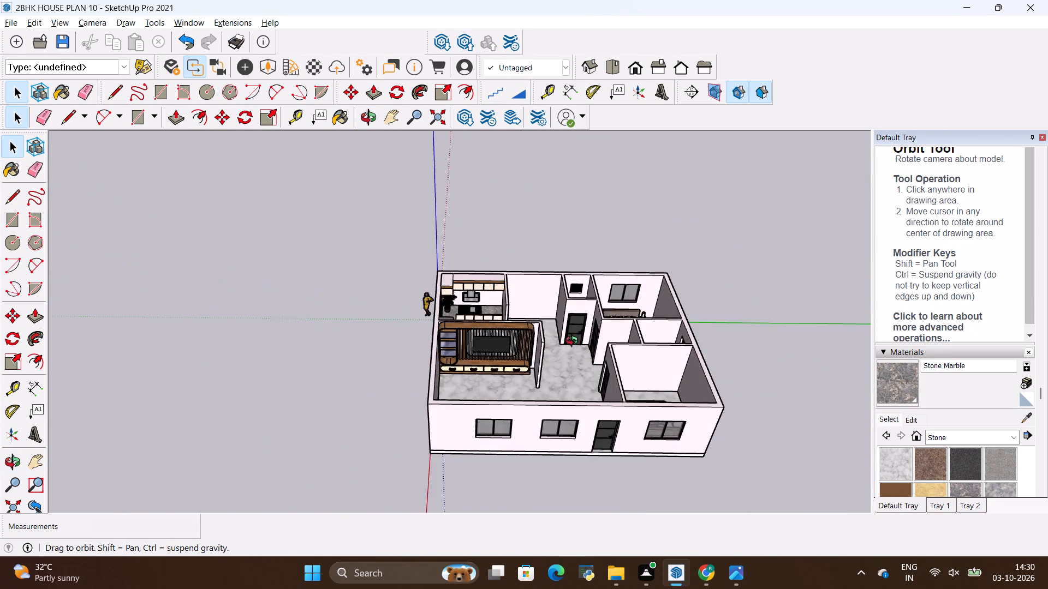
pyautogui.moveTo(574, 342); pyautogui.dragTo(416, 312, button='middle')
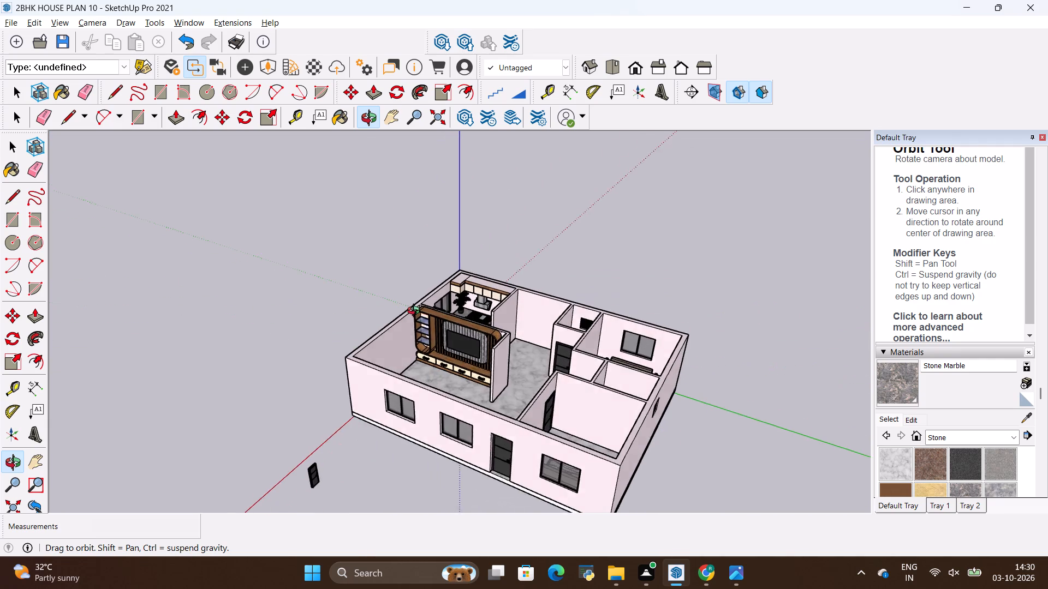
pyautogui.moveTo(416, 312); pyautogui.dragTo(416, 312, button='middle')
# Examine the living room TV unit up close, including its glass shelves, slatted wood panel, marble TV backing and drawers.
pyautogui.scroll(8, 424, 328)
pyautogui.moveTo(455, 381); pyautogui.dragTo(423, 324, button='middle')
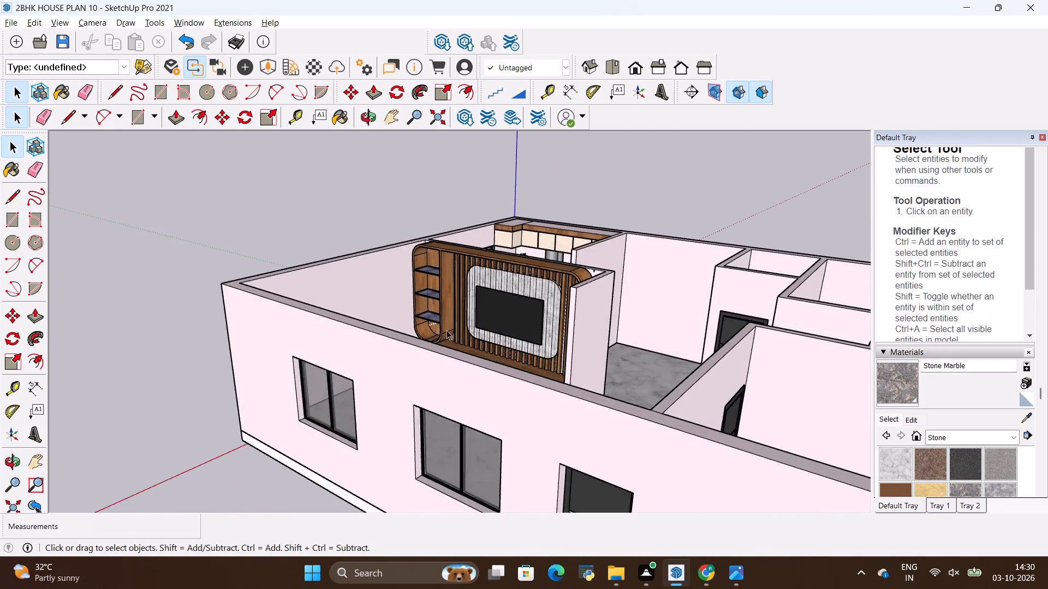
pyautogui.scroll(9, 449, 330)
pyautogui.moveTo(454, 328); pyautogui.dragTo(427, 327, button='middle')
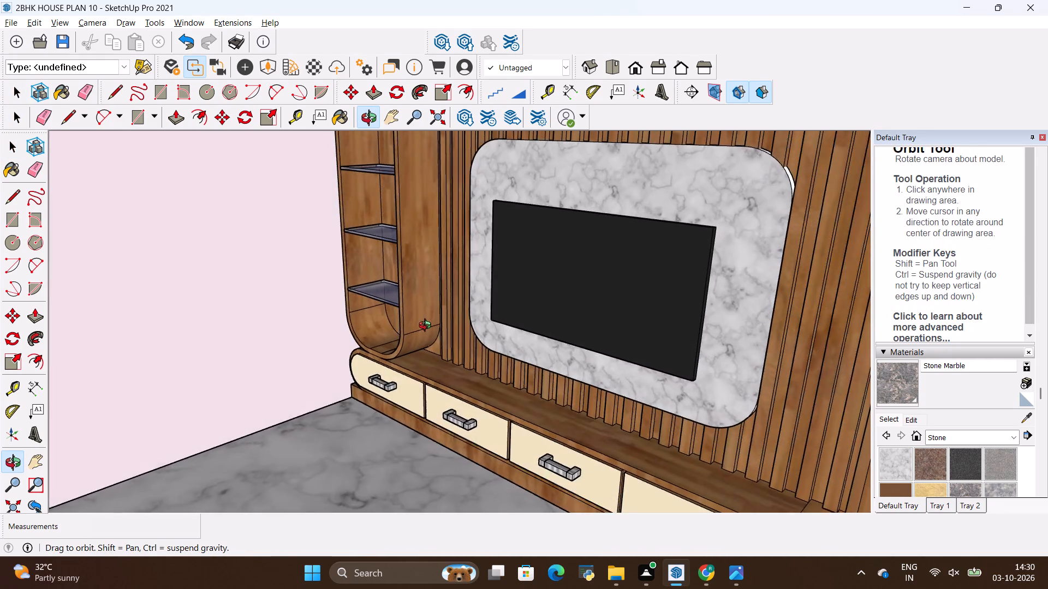
pyautogui.moveTo(427, 327); pyautogui.dragTo(422, 354, button='middle')
pyautogui.scroll(-7, 420, 354)
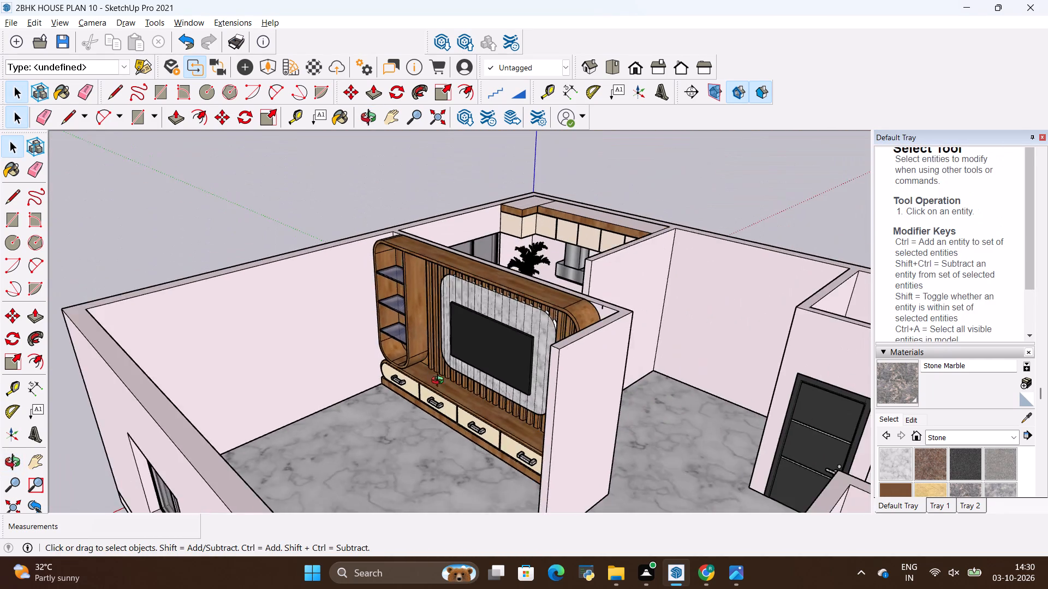
pyautogui.moveTo(438, 378); pyautogui.dragTo(539, 434, button='middle')
pyautogui.scroll(7, 531, 425)
pyautogui.moveTo(486, 382); pyautogui.dragTo(426, 329, button='middle')
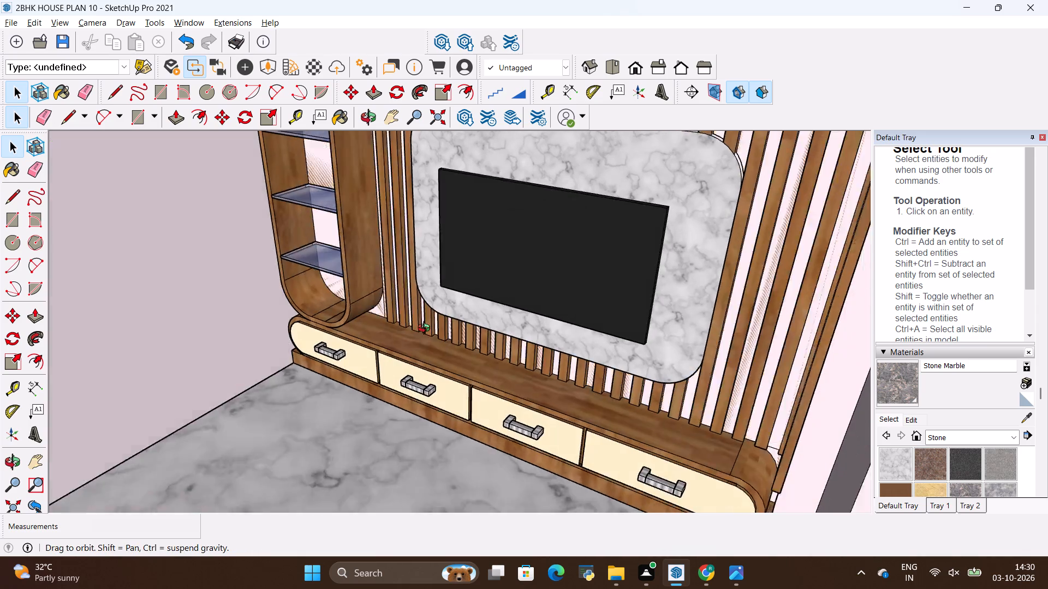
pyautogui.moveTo(426, 329); pyautogui.dragTo(402, 311, button='middle')
pyautogui.scroll(-7, 402, 311)
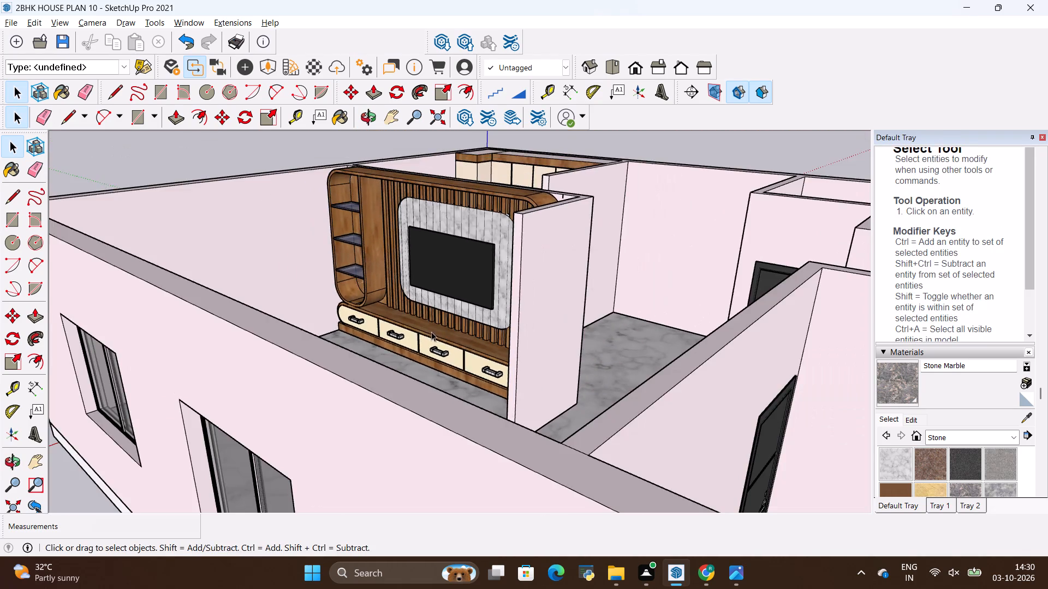
pyautogui.moveTo(436, 340); pyautogui.dragTo(469, 389, button='middle')
pyautogui.scroll(3, 451, 377)
pyautogui.moveTo(451, 377); pyautogui.dragTo(451, 376, button='middle')
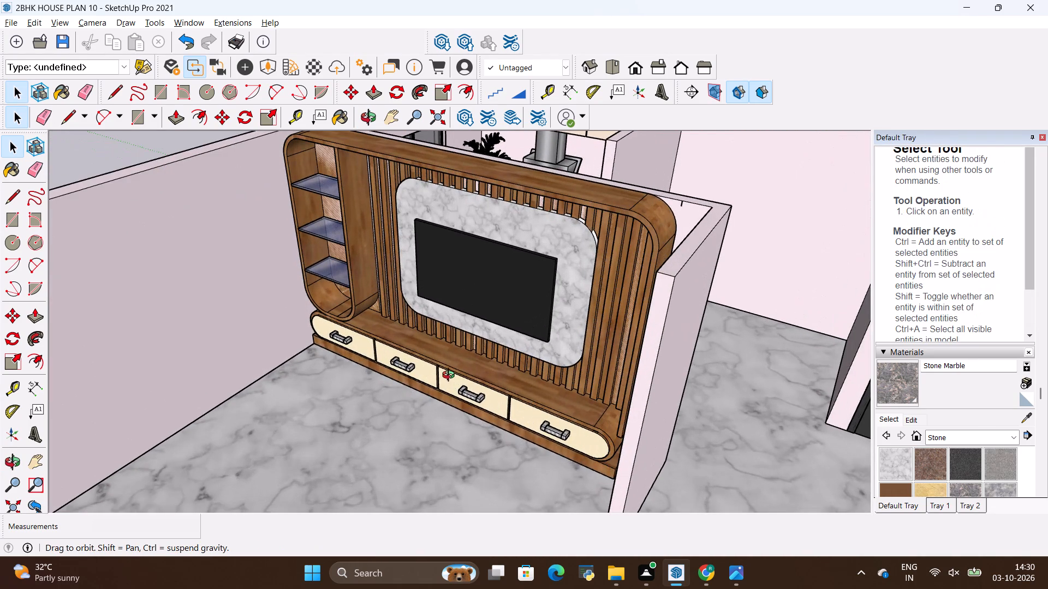
pyautogui.moveTo(451, 376); pyautogui.dragTo(476, 399, button='middle')
pyautogui.scroll(5, 462, 386)
pyautogui.moveTo(461, 385); pyautogui.dragTo(461, 374, button='middle')
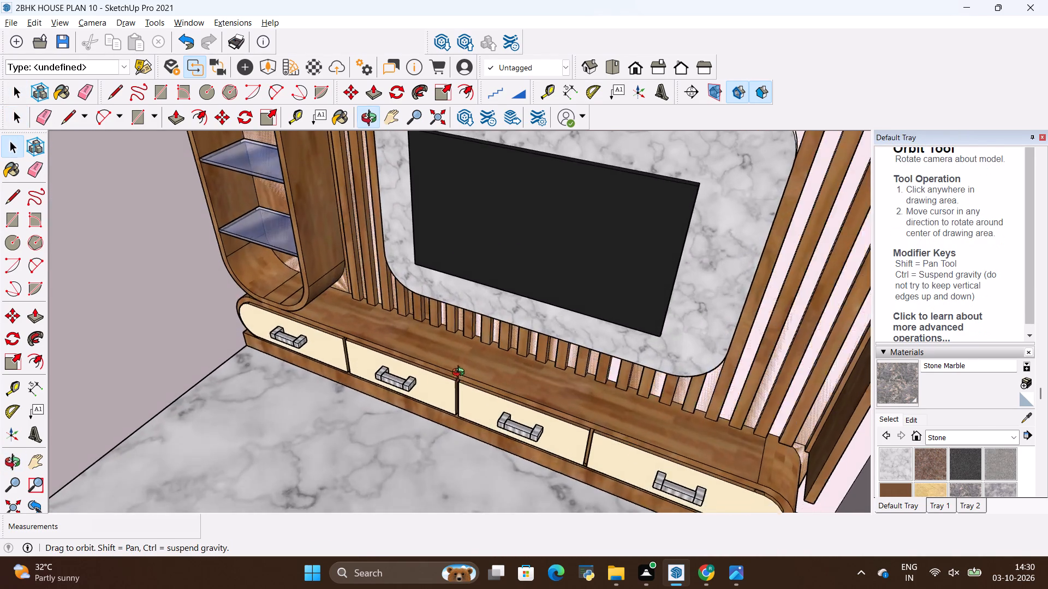
pyautogui.moveTo(461, 374); pyautogui.dragTo(483, 273, button='middle')
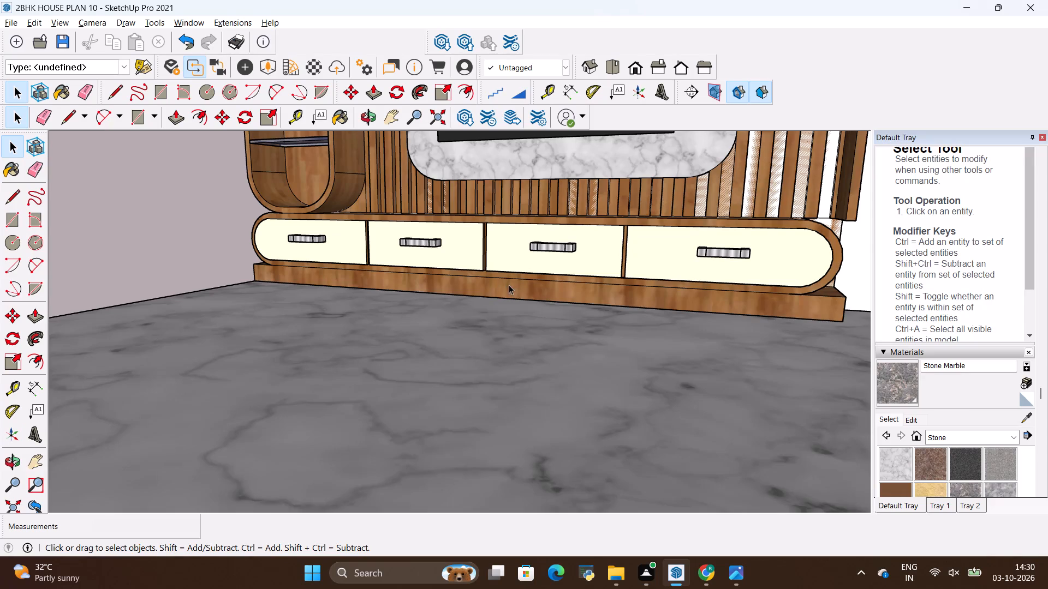
pyautogui.keyDown('shift'); pyautogui.moveTo(509, 285); pyautogui.dragTo(448, 554, button='middle'); pyautogui.keyUp('shift')
pyautogui.scroll(-1, 443, 545)
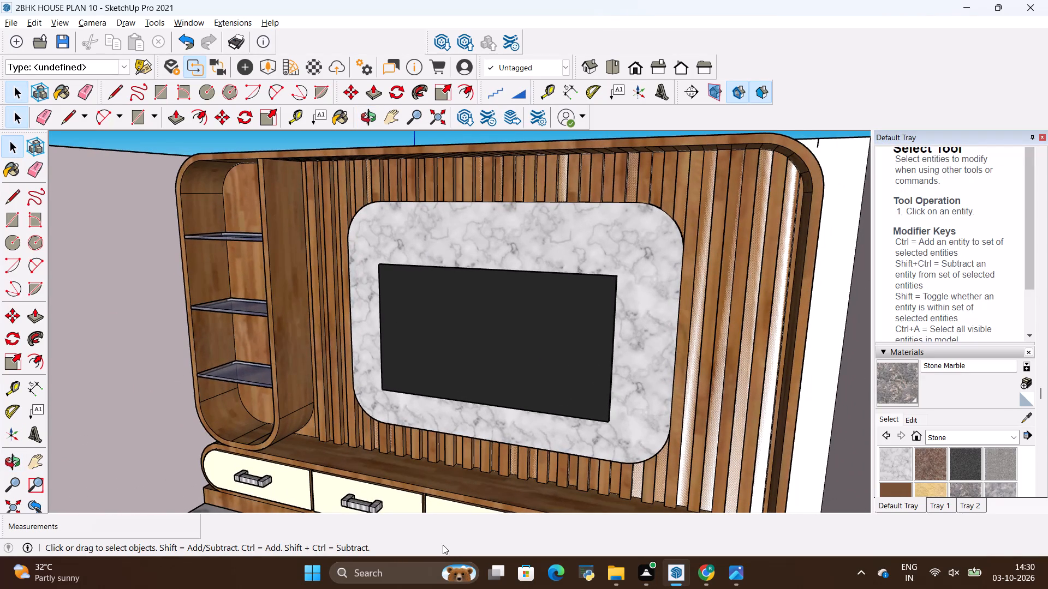
pyautogui.scroll(-3, 443, 545)
pyautogui.scroll(-2, 464, 476)
pyautogui.moveTo(464, 475); pyautogui.dragTo(453, 456, button='middle')
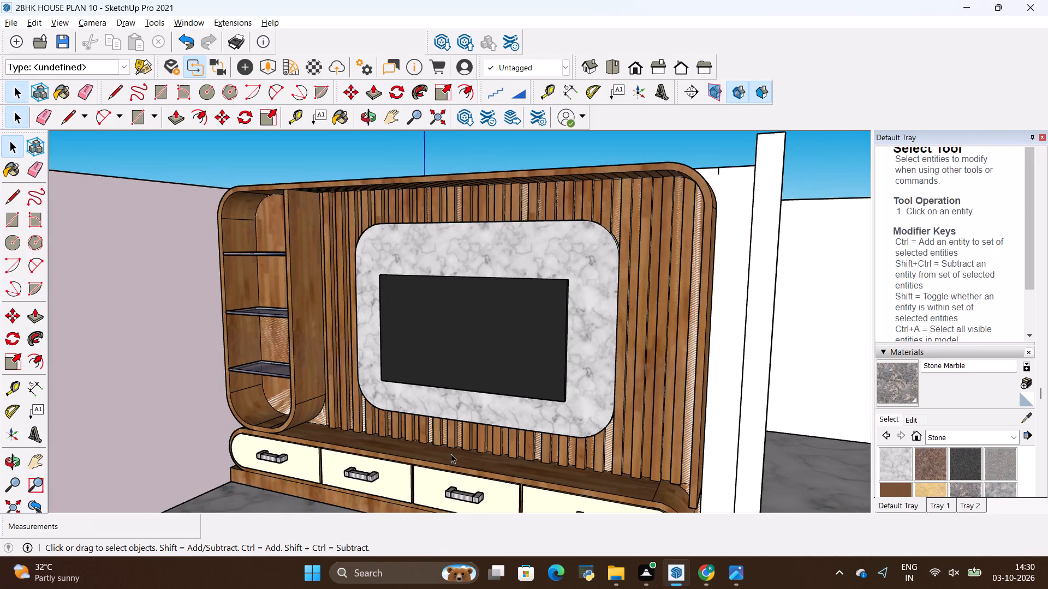
pyautogui.moveTo(451, 455); pyautogui.dragTo(448, 419, button='middle')
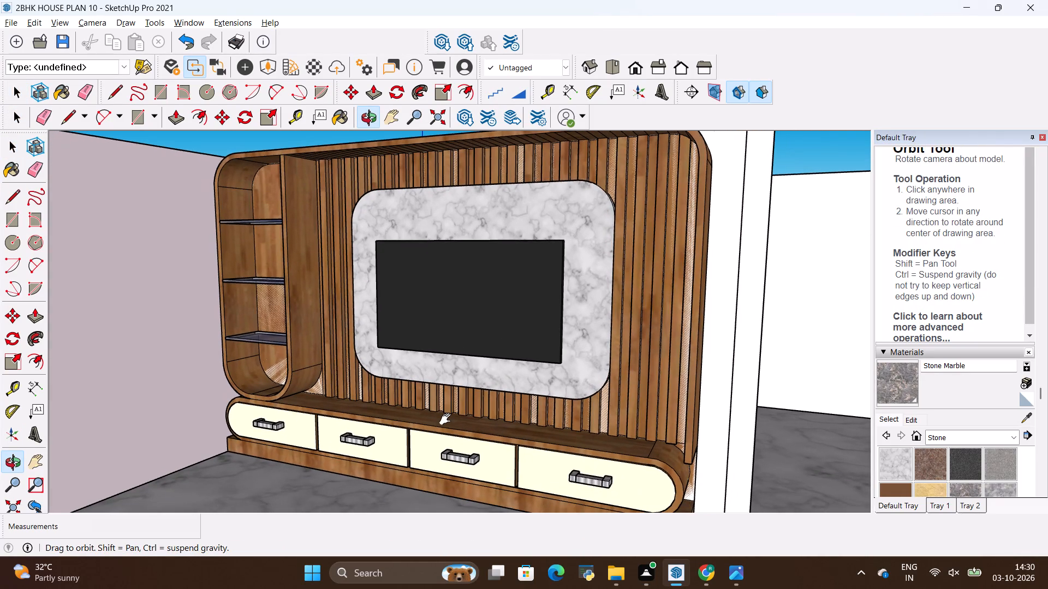
pyautogui.moveTo(448, 419); pyautogui.dragTo(448, 422, button='middle')
# Review the whole house layout from above, checking the living room floor, kitchen and both bedrooms for remaining furnishing.
pyautogui.scroll(-1, 442, 423)
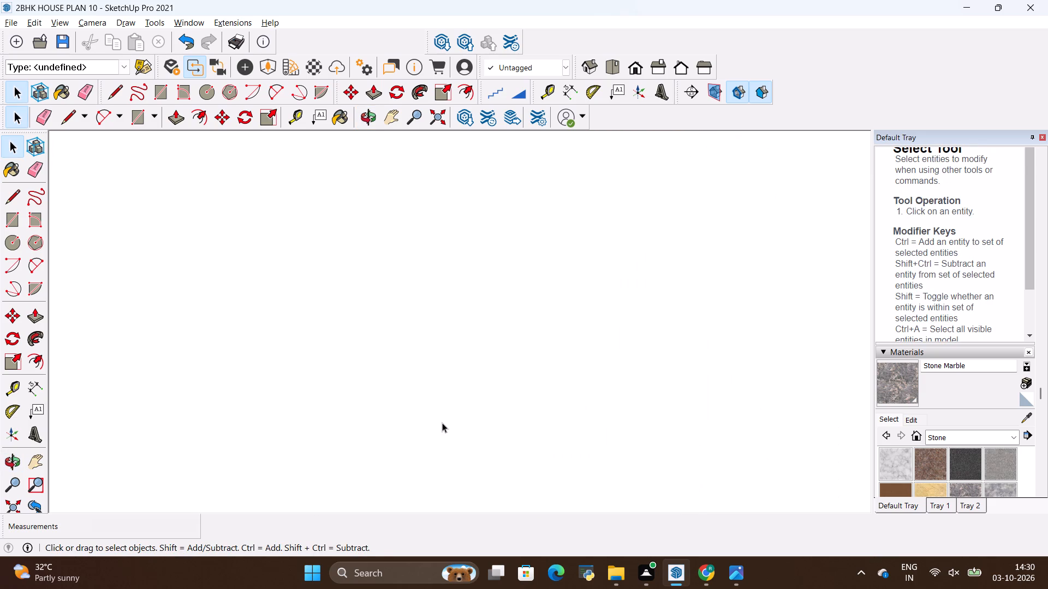
pyautogui.moveTo(482, 213); pyautogui.dragTo(557, 440, button='middle')
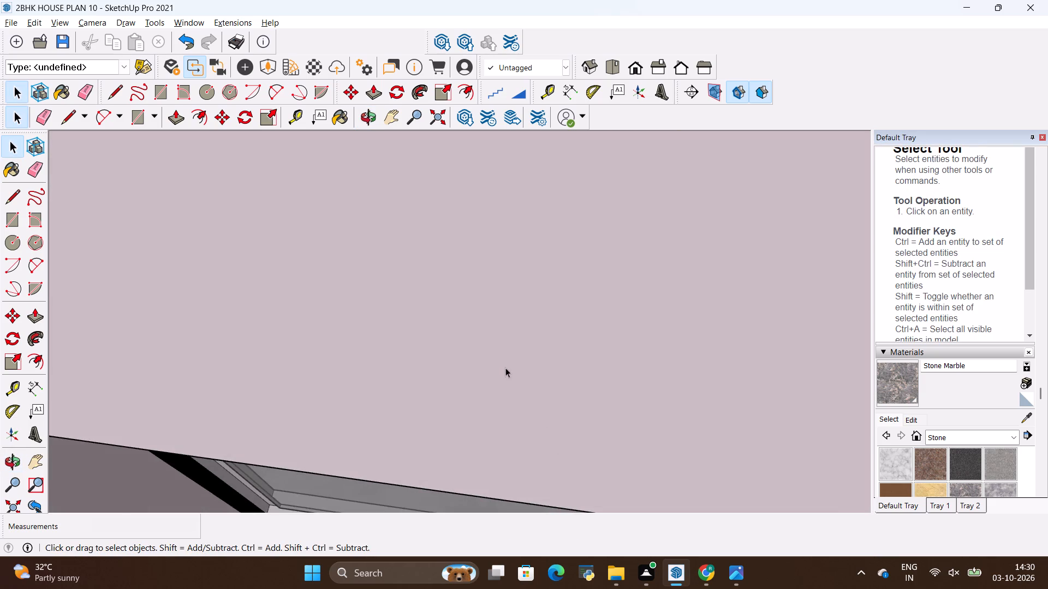
pyautogui.scroll(-20, 504, 367)
pyautogui.scroll(-20, 504, 367)
pyautogui.scroll(-3, 504, 367)
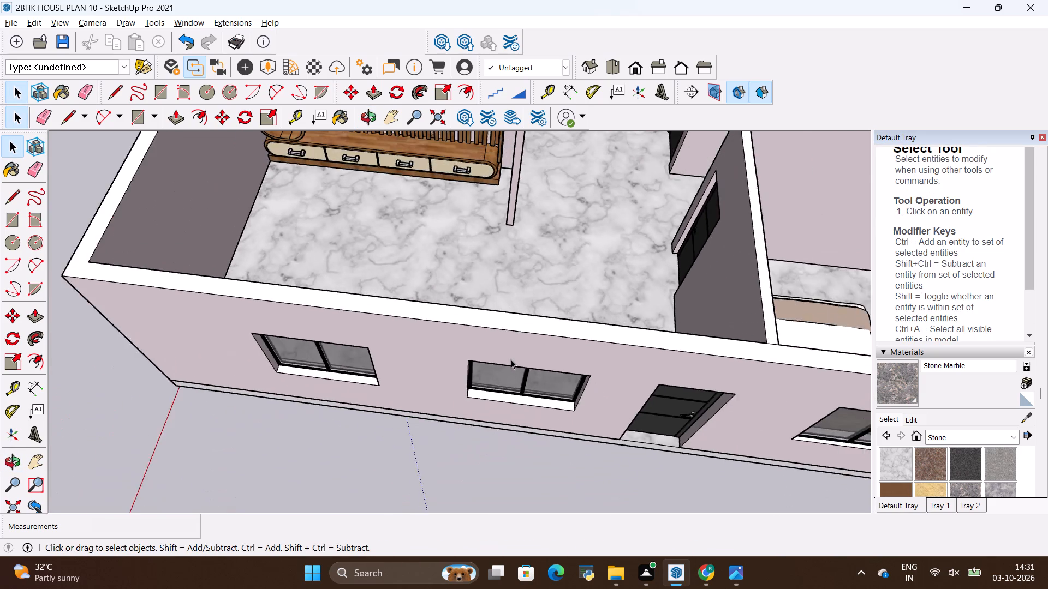
pyautogui.scroll(-19, 511, 359)
pyautogui.scroll(5, 521, 215)
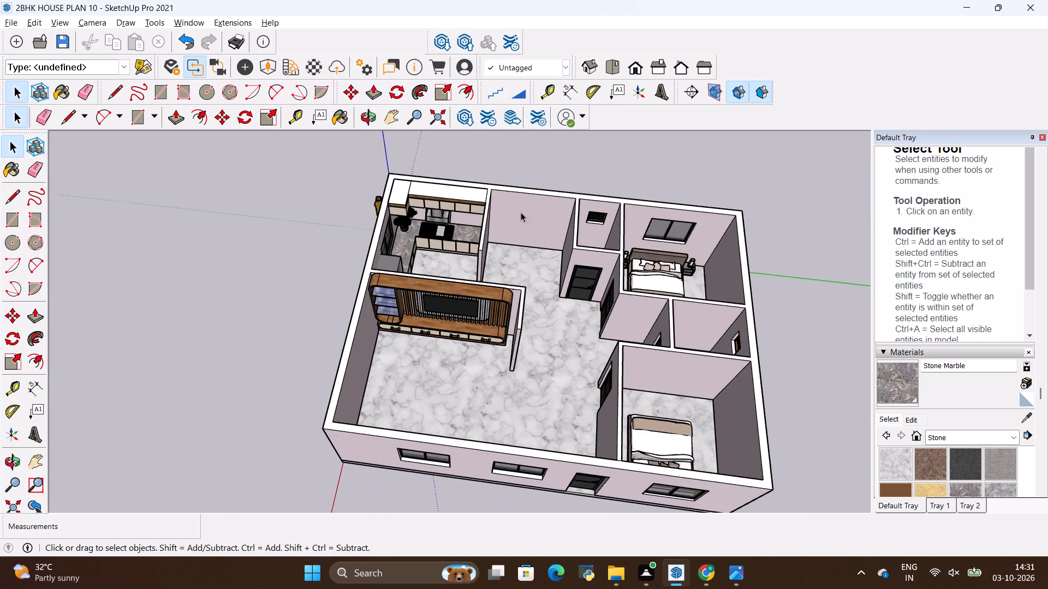
pyautogui.scroll(3, 528, 261)
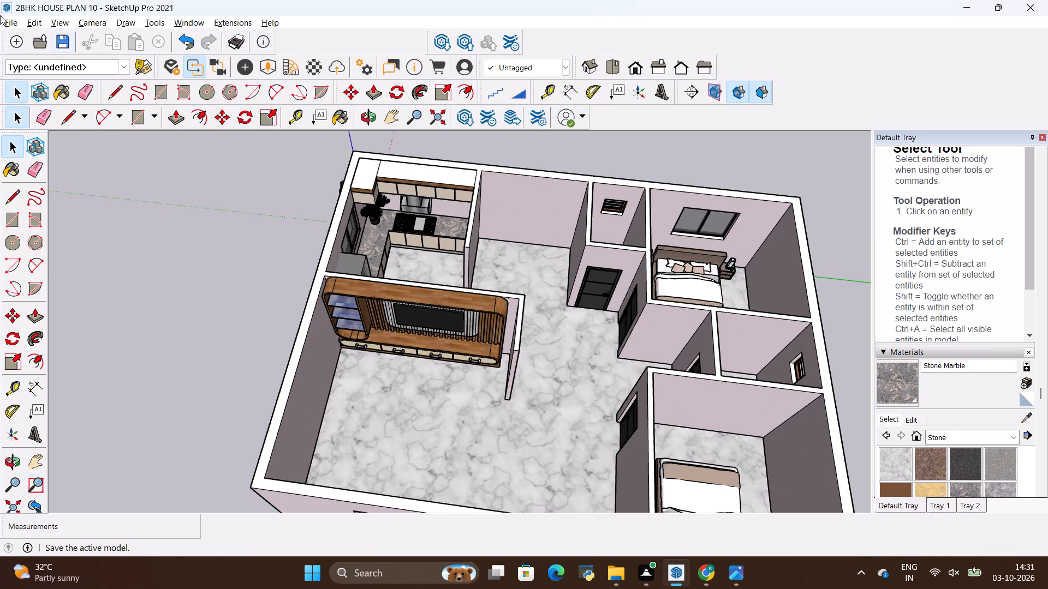
# Start a component import and look through the ALL 3D WAREHOUSE ITEMS folder for furniture models.
pyautogui.click(10, 20)
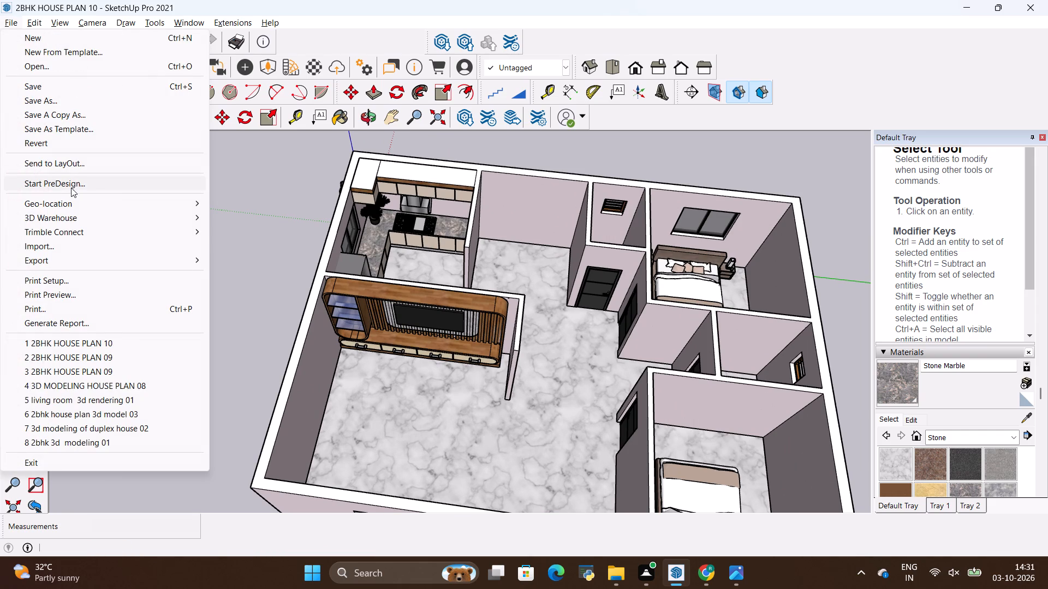
pyautogui.click(64, 247)
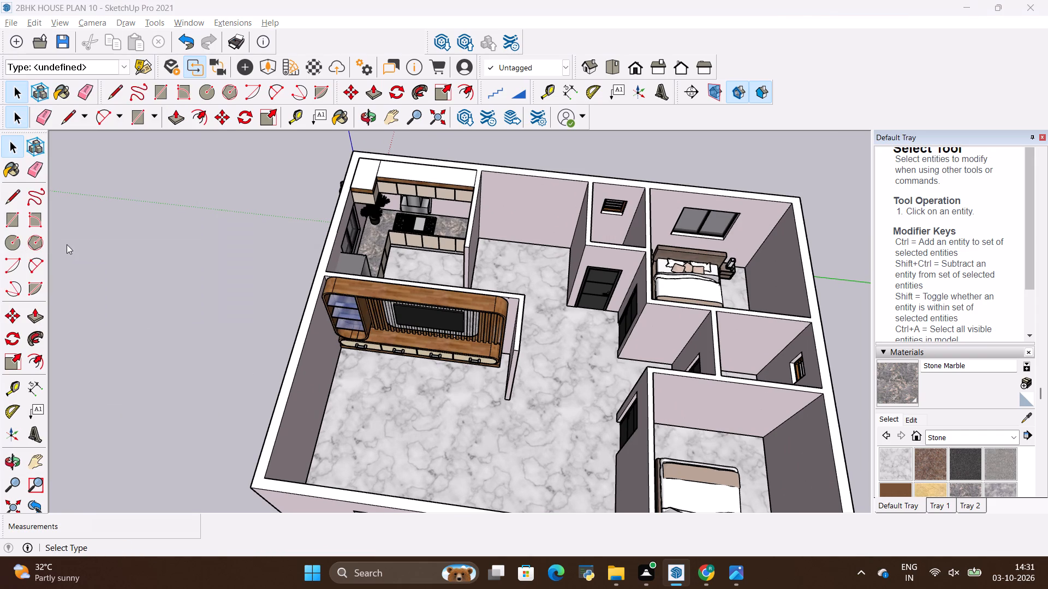
pyautogui.scroll(-2, 617, 224)
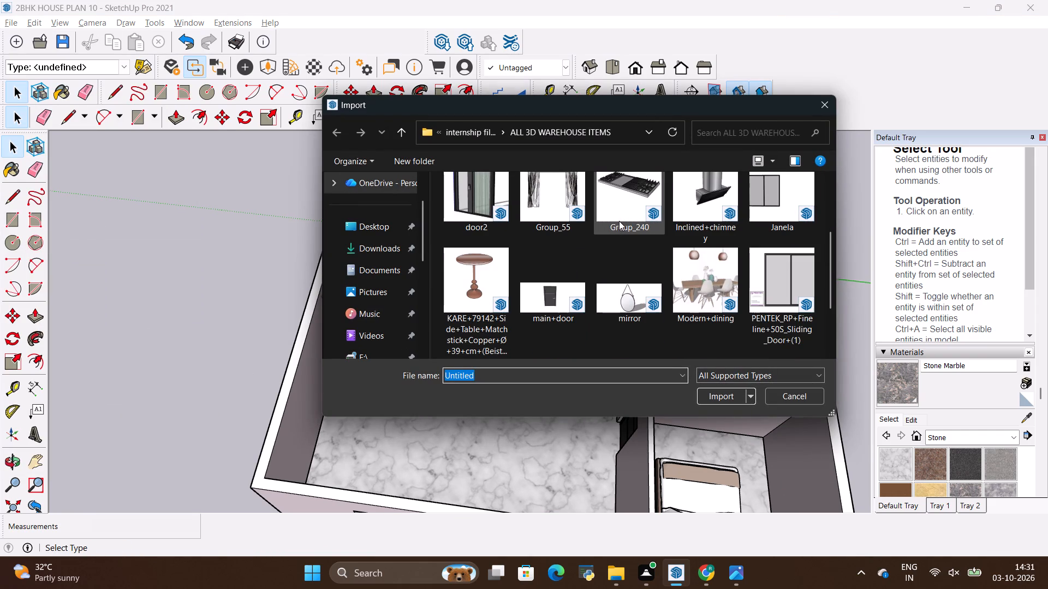
pyautogui.scroll(-6, 620, 220)
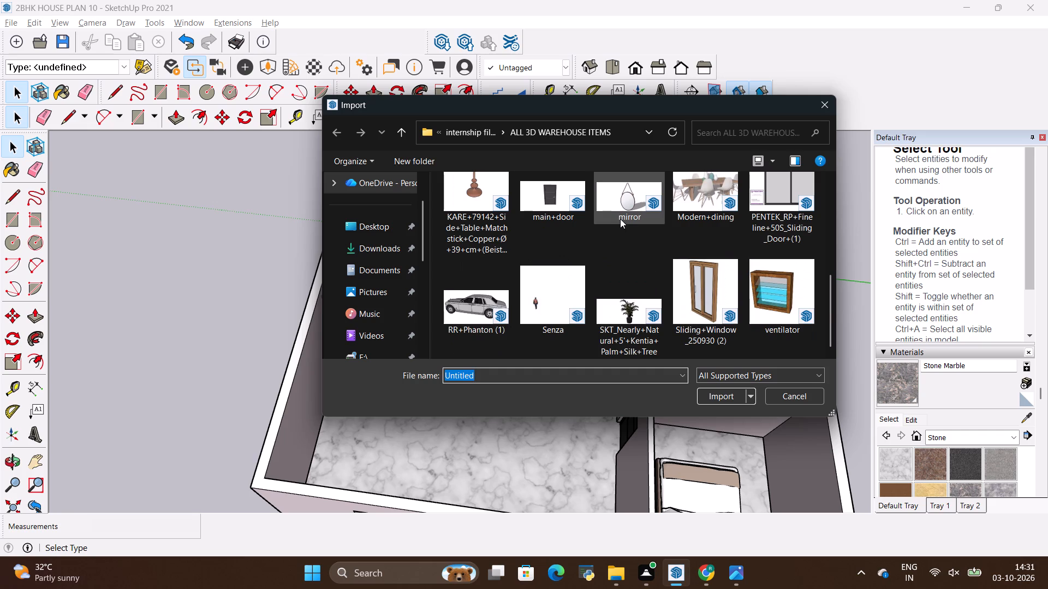
pyautogui.scroll(8, 669, 206)
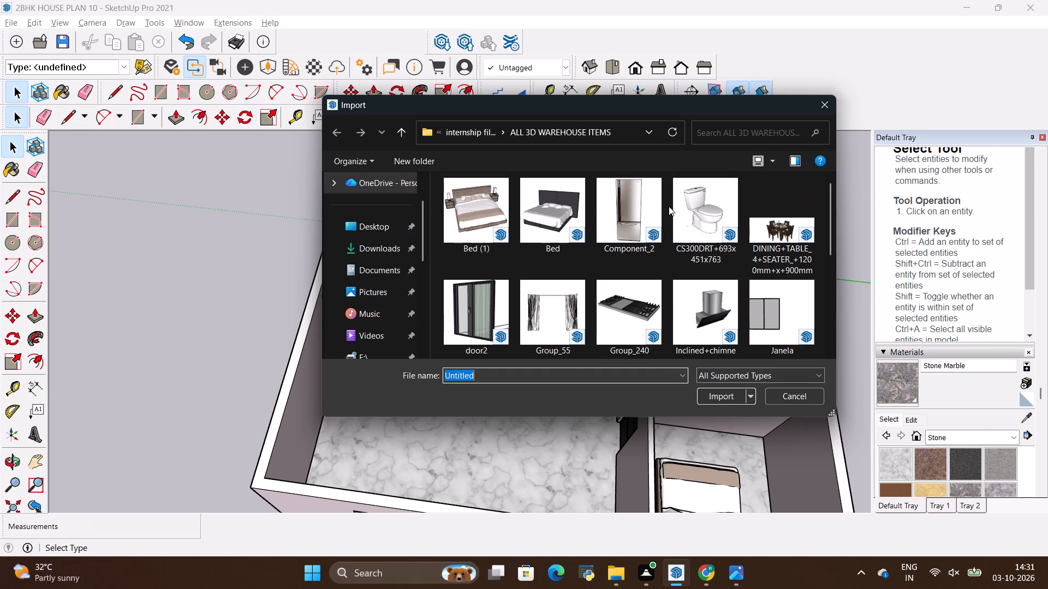
pyautogui.scroll(-3, 669, 206)
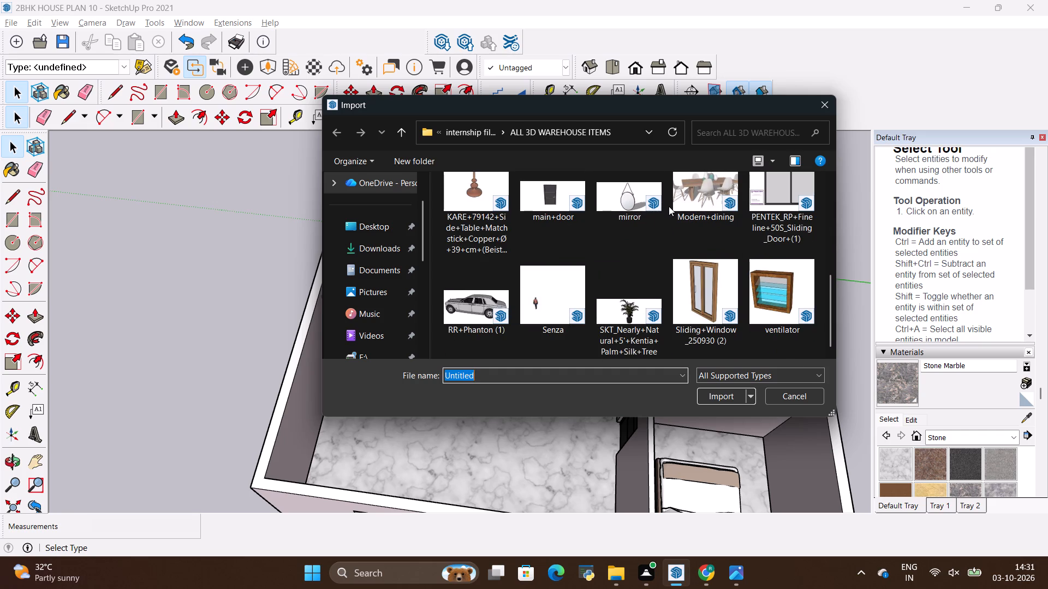
pyautogui.scroll(-4, 669, 206)
pyautogui.scroll(1, 706, 277)
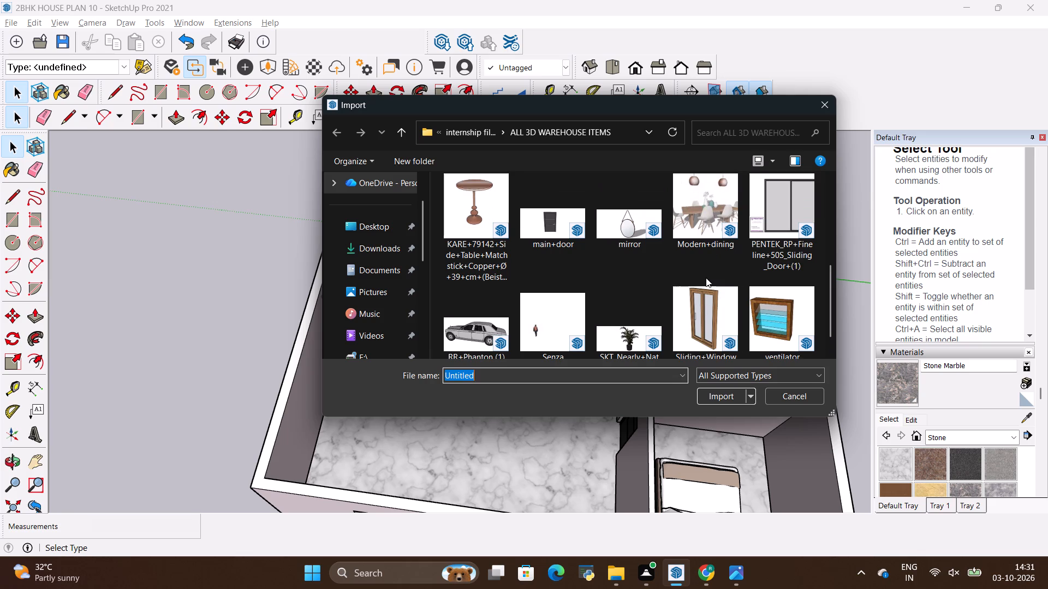
pyautogui.scroll(2, 706, 278)
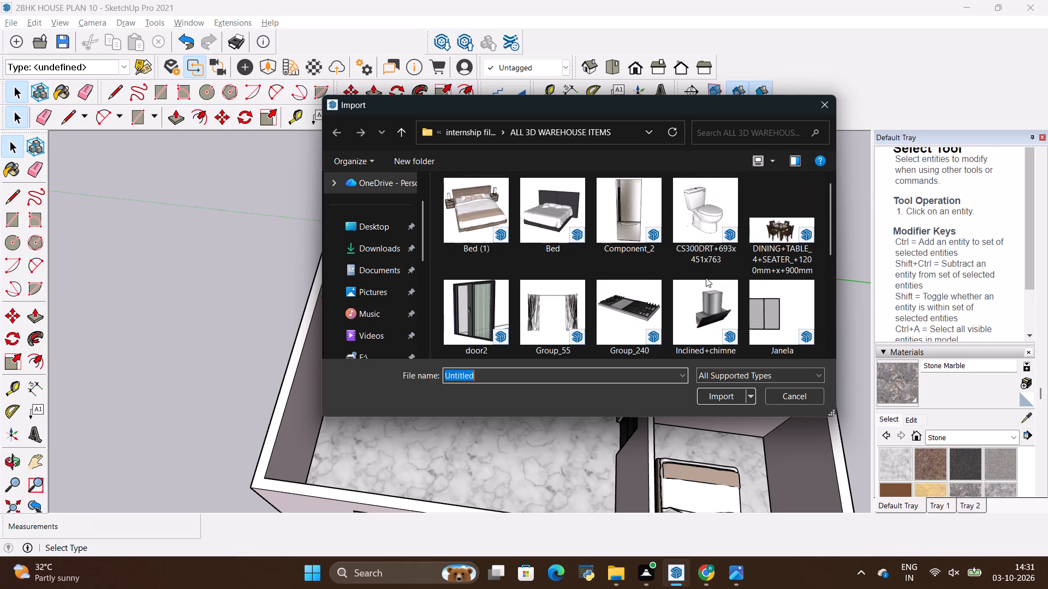
pyautogui.scroll(3, 706, 278)
pyautogui.scroll(-2, 671, 257)
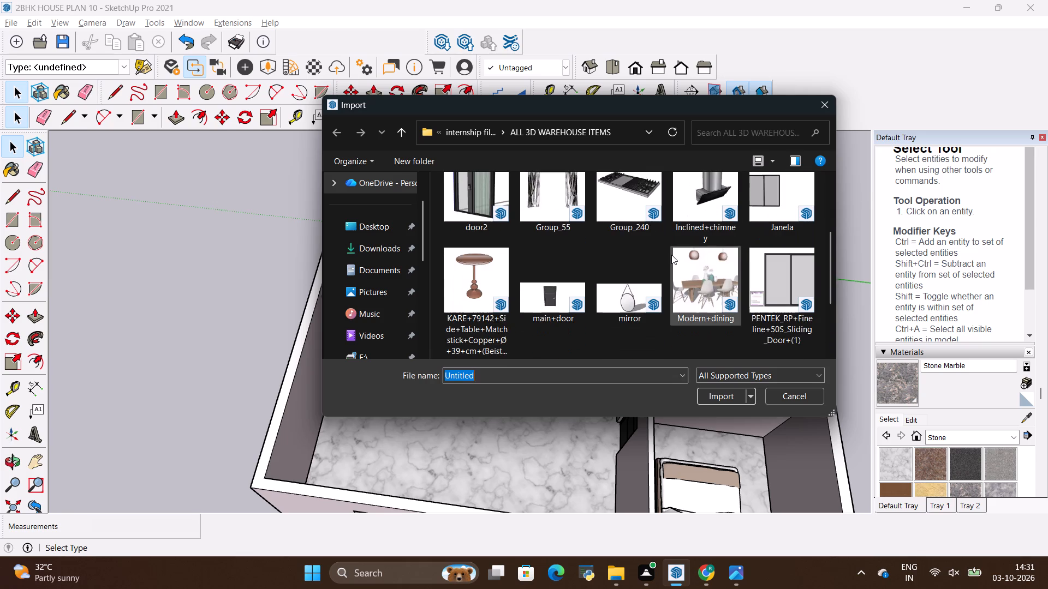
pyautogui.scroll(-1, 671, 255)
pyautogui.scroll(1, 671, 255)
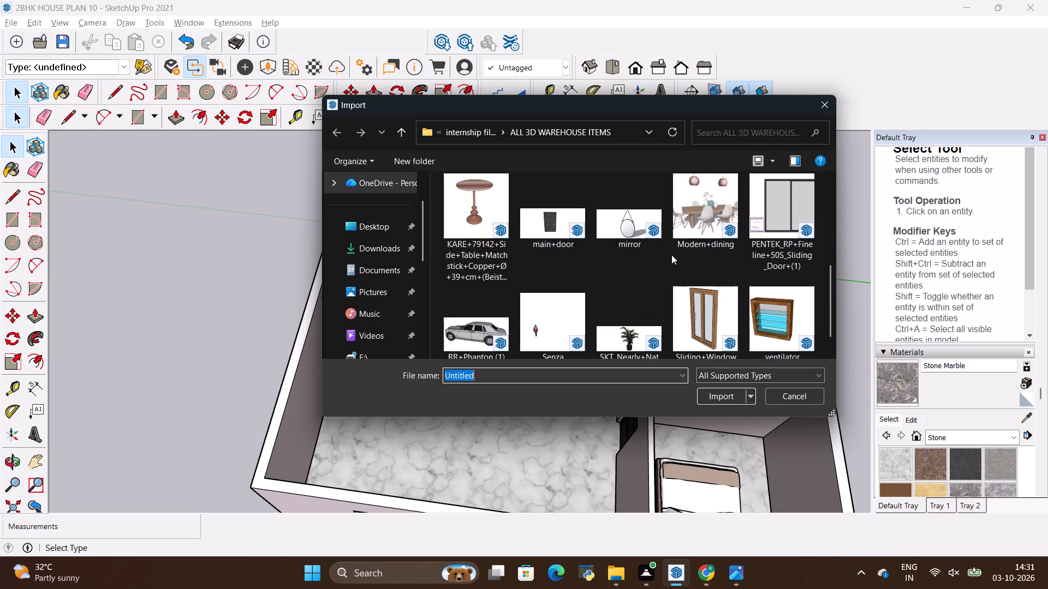
pyautogui.scroll(-5, 671, 255)
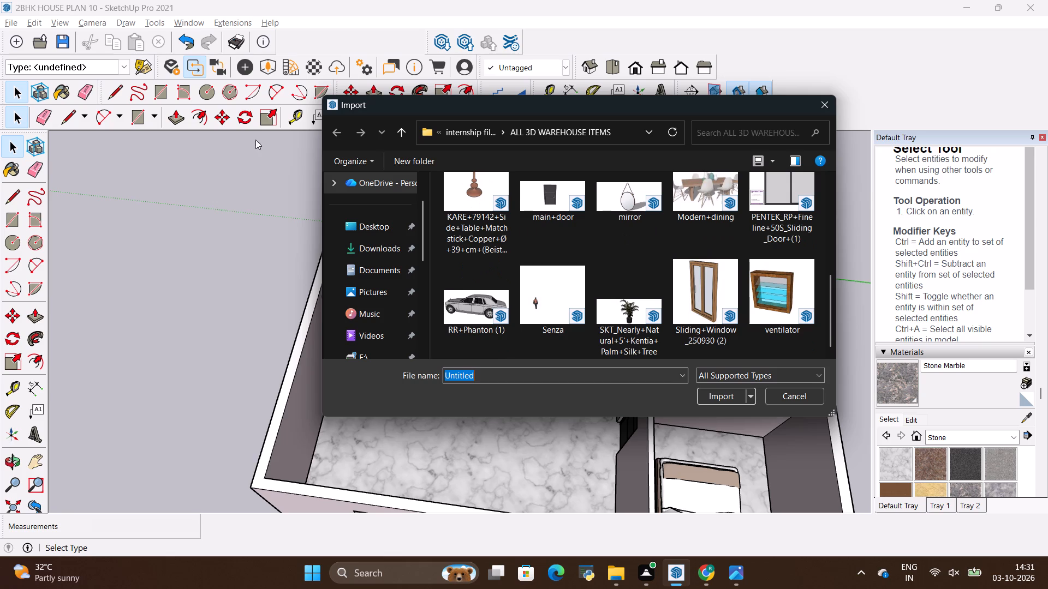
# Look through the Downloads folder in the import window for a sofa model for the living room.
pyautogui.click(359, 245)
pyautogui.scroll(-1, 528, 218)
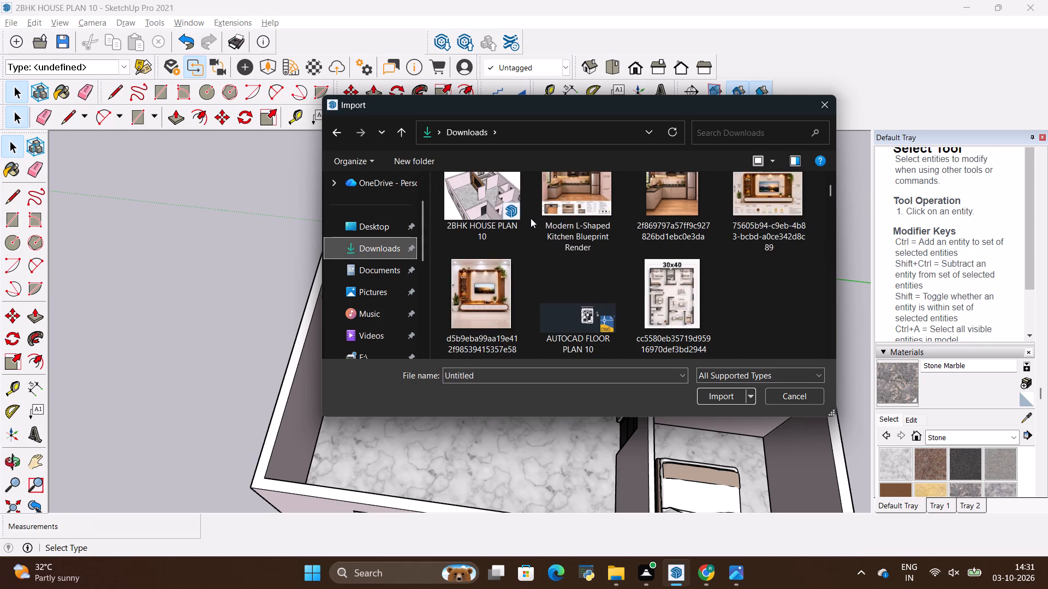
pyautogui.scroll(-7, 531, 218)
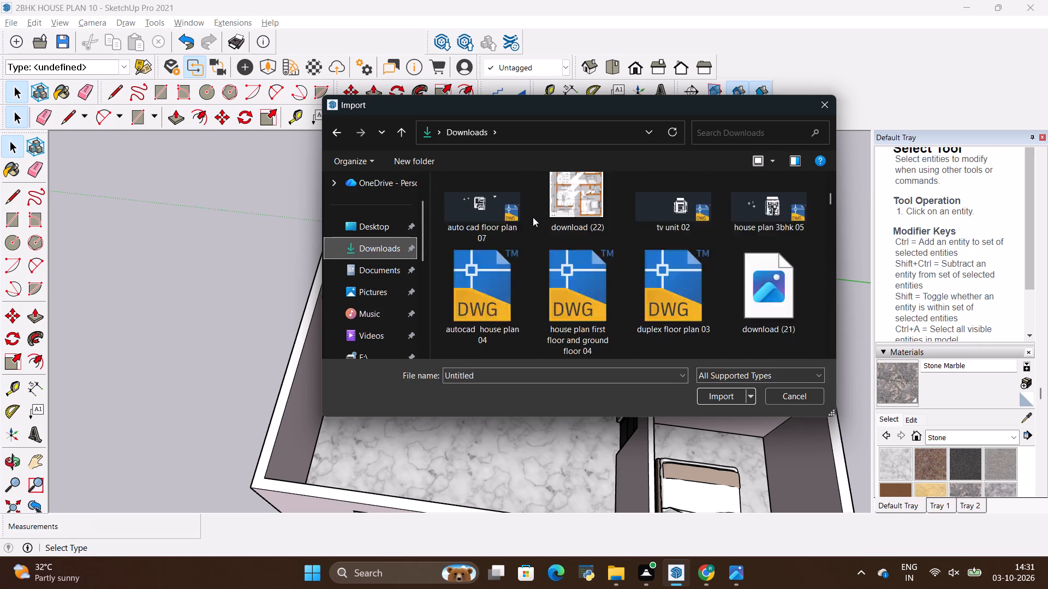
pyautogui.scroll(-3, 533, 217)
pyautogui.scroll(1, 533, 217)
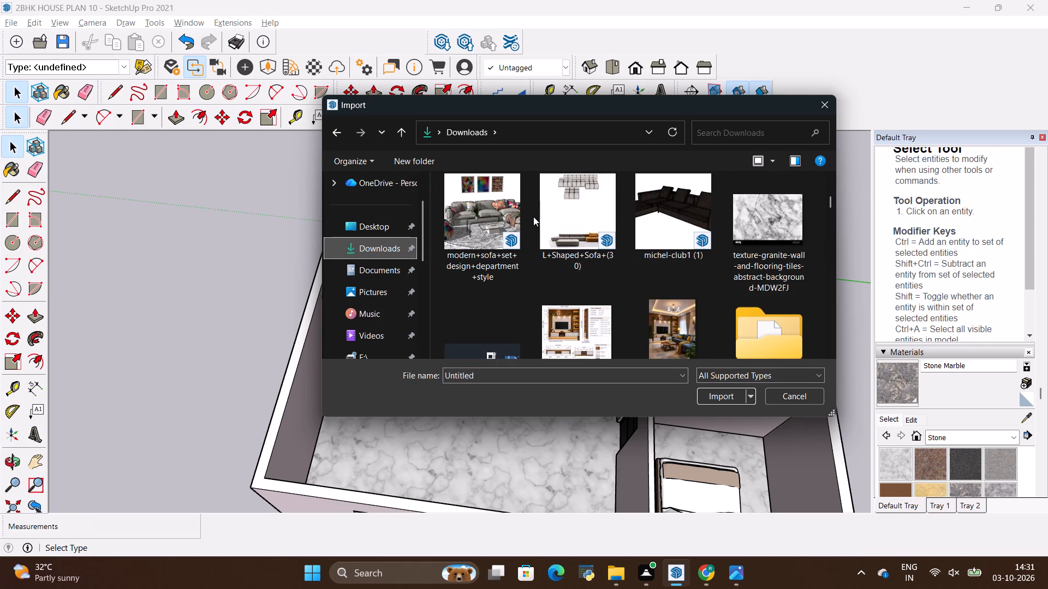
pyautogui.scroll(1, 533, 217)
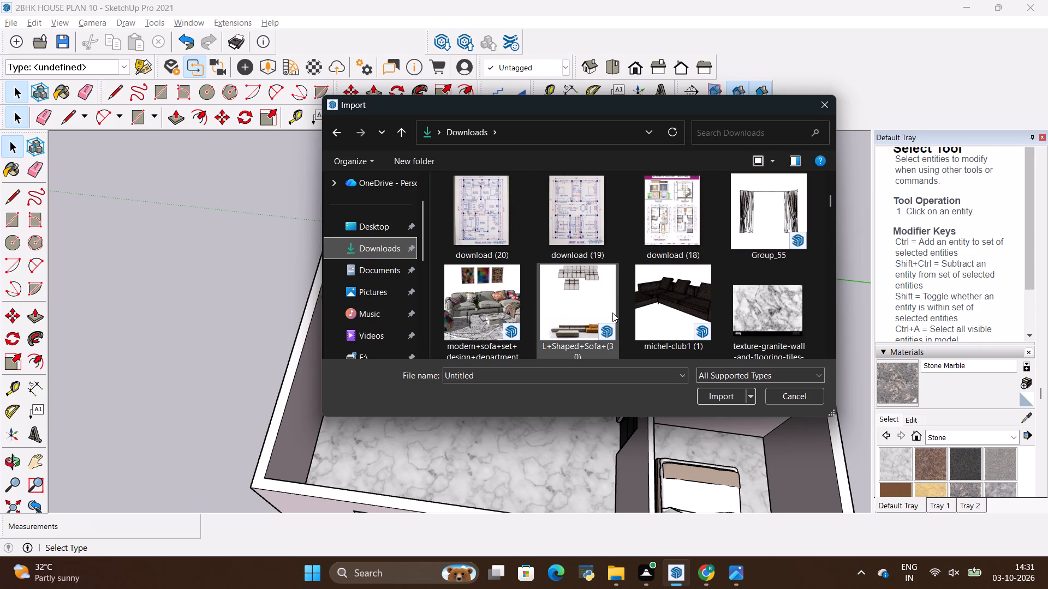
pyautogui.scroll(-8, 669, 294)
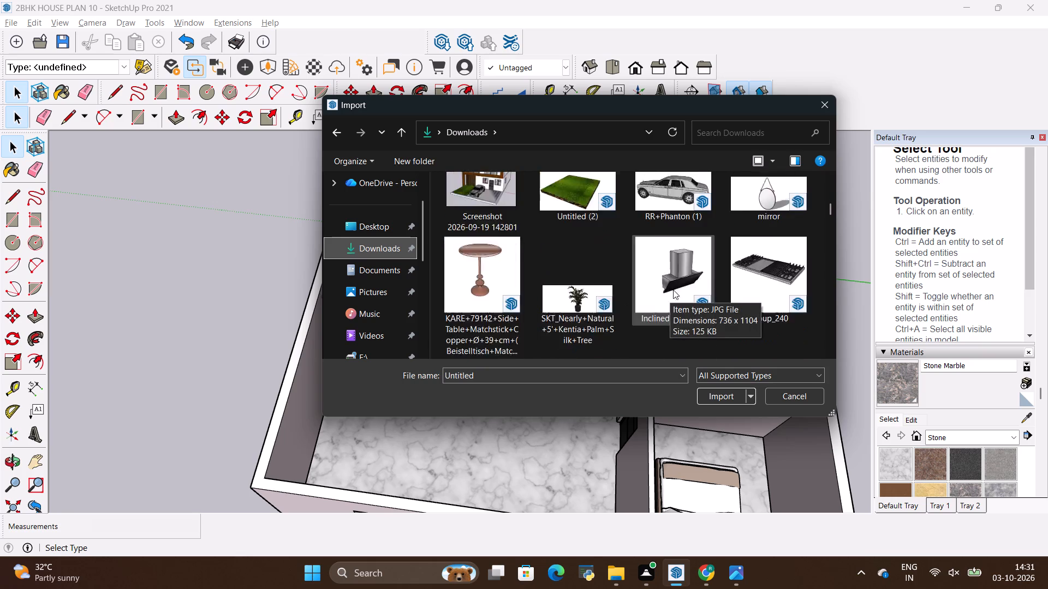
pyautogui.scroll(-1, 673, 290)
pyautogui.scroll(2, 674, 288)
pyautogui.scroll(-2, 674, 288)
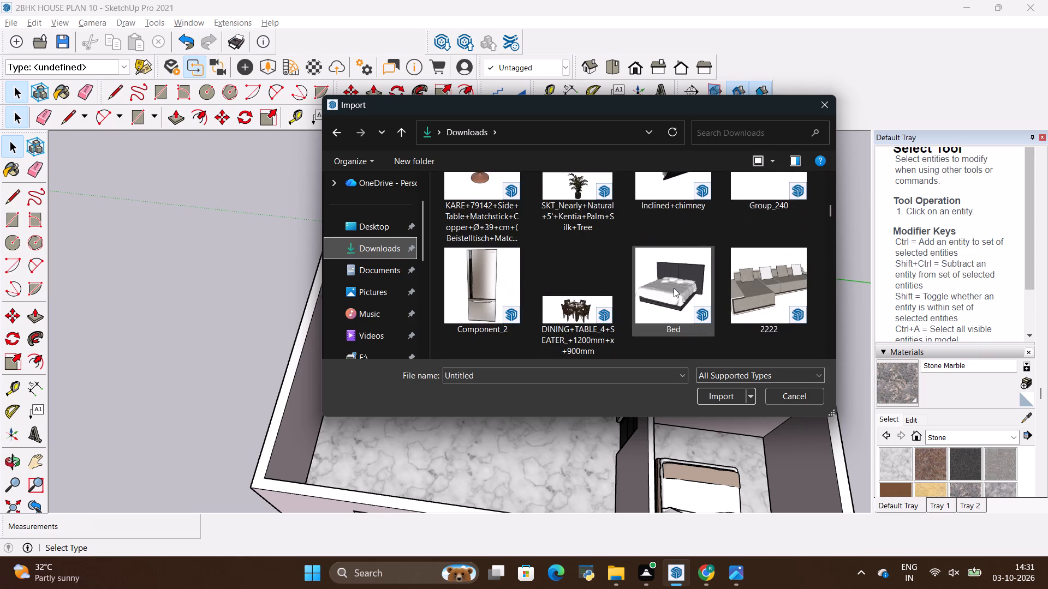
pyautogui.scroll(-1, 674, 288)
pyautogui.scroll(2, 674, 288)
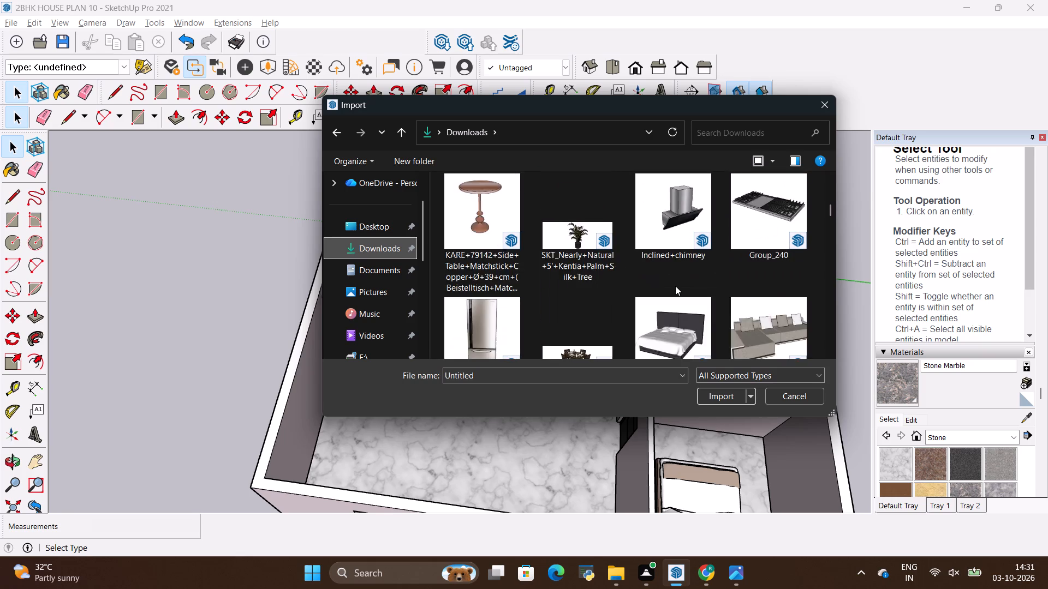
pyautogui.scroll(2, 675, 286)
pyautogui.scroll(-4, 675, 286)
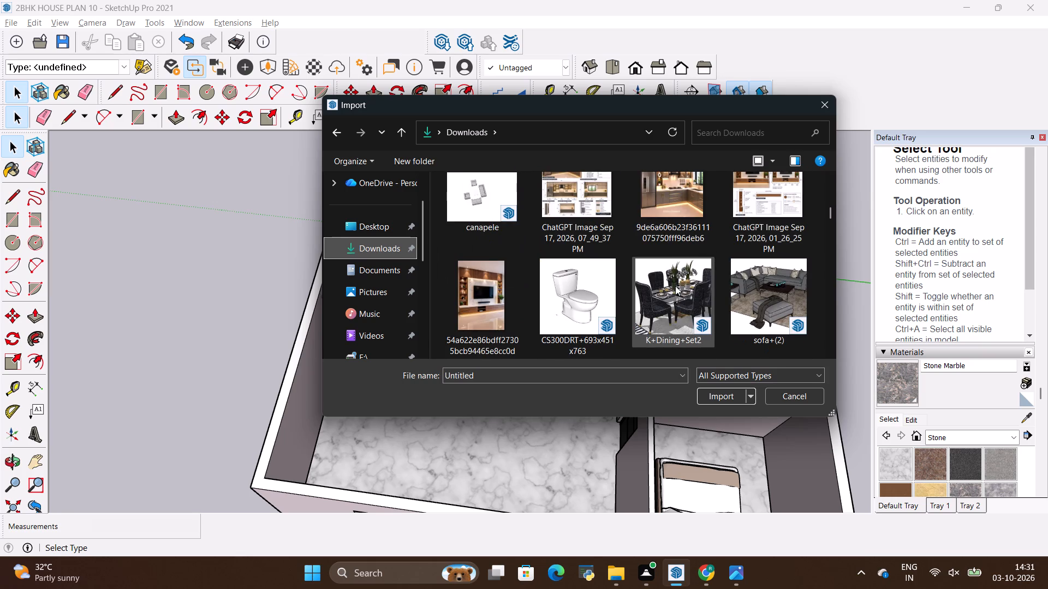
pyautogui.scroll(-4, 675, 286)
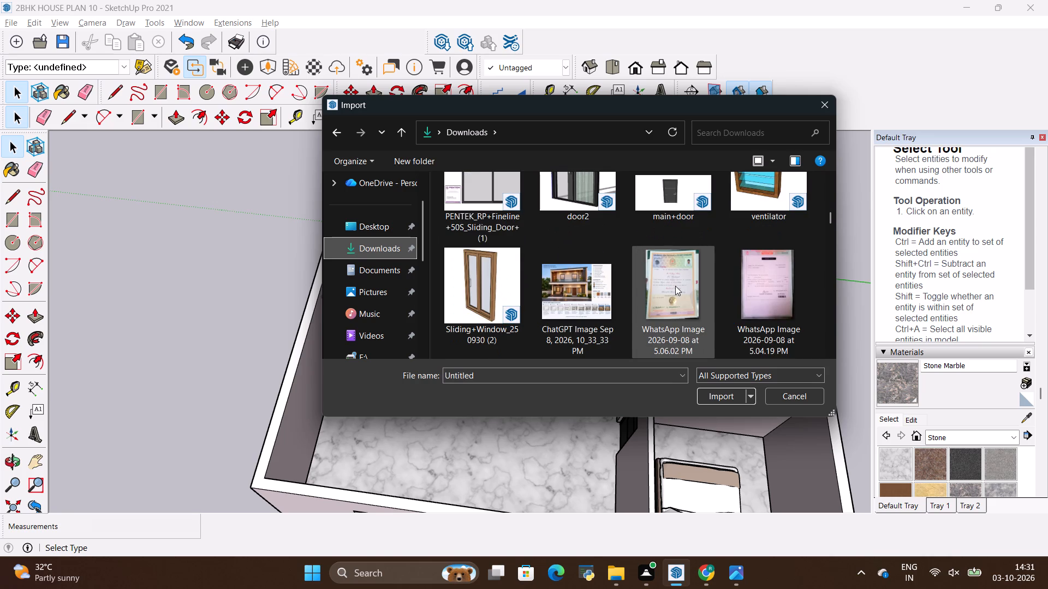
pyautogui.scroll(-2, 675, 286)
pyautogui.scroll(13, 675, 286)
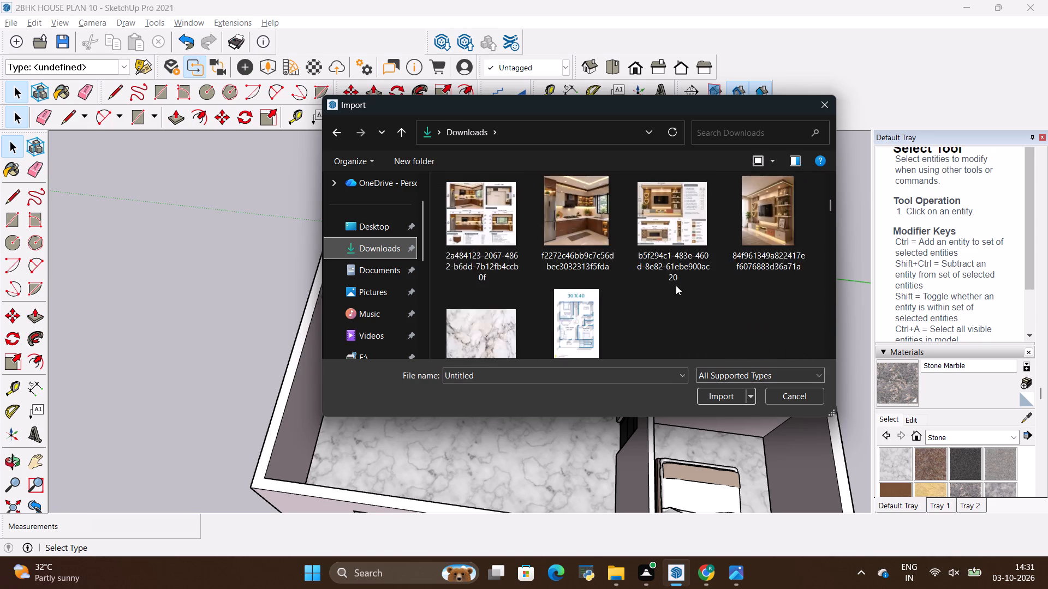
pyautogui.scroll(20, 676, 285)
pyautogui.scroll(-2, 676, 285)
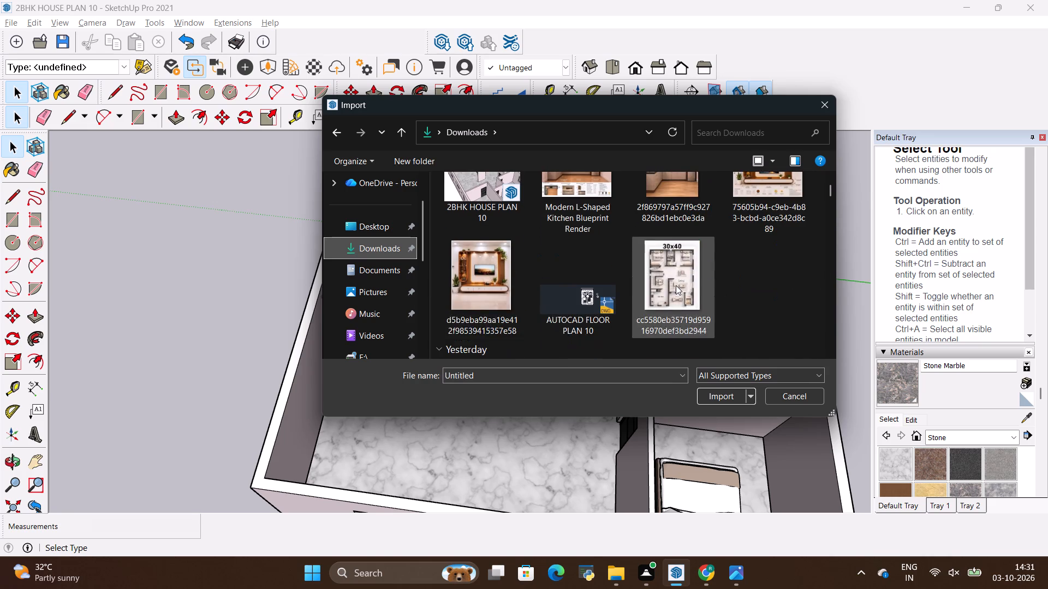
pyautogui.scroll(-4, 676, 285)
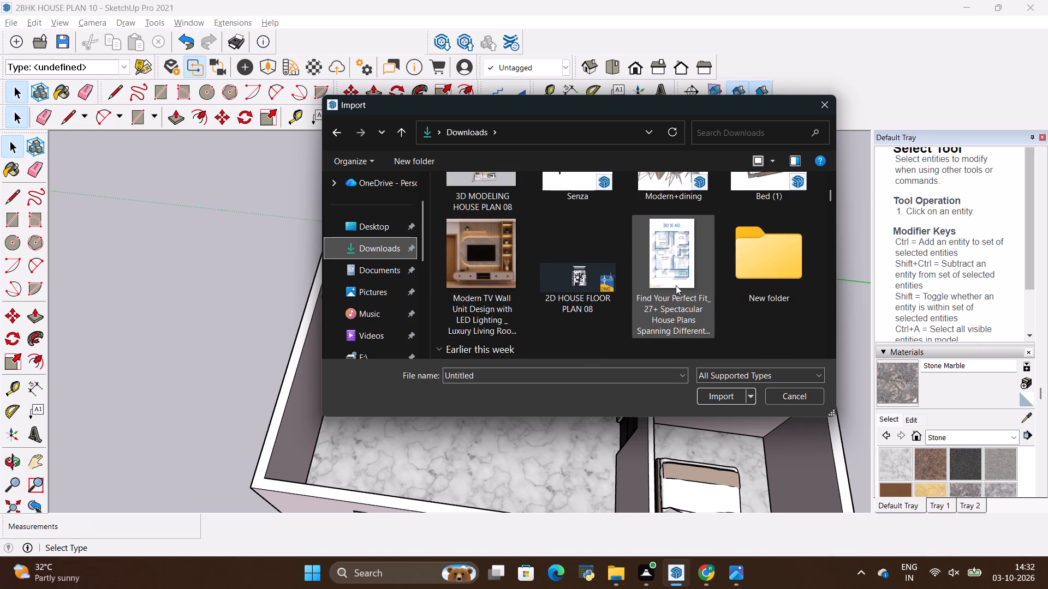
pyautogui.scroll(-5, 676, 285)
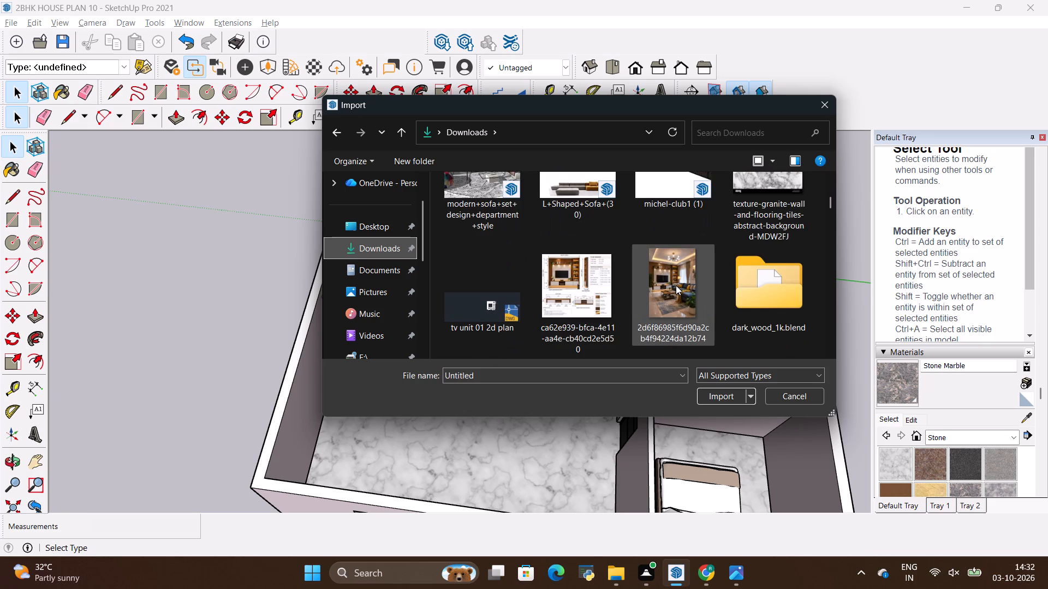
pyautogui.scroll(-2, 676, 285)
pyautogui.scroll(2, 676, 285)
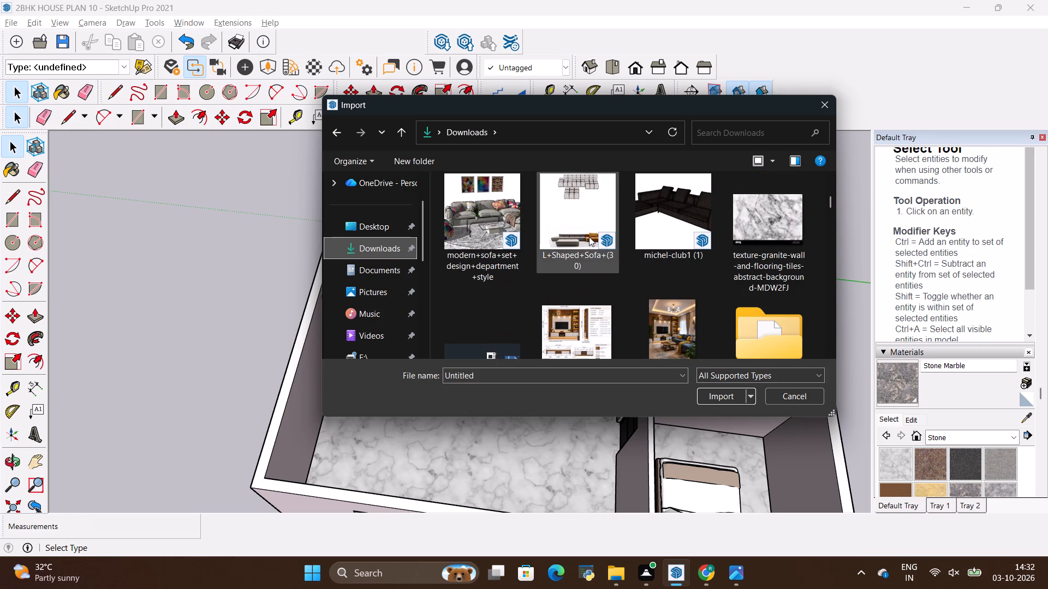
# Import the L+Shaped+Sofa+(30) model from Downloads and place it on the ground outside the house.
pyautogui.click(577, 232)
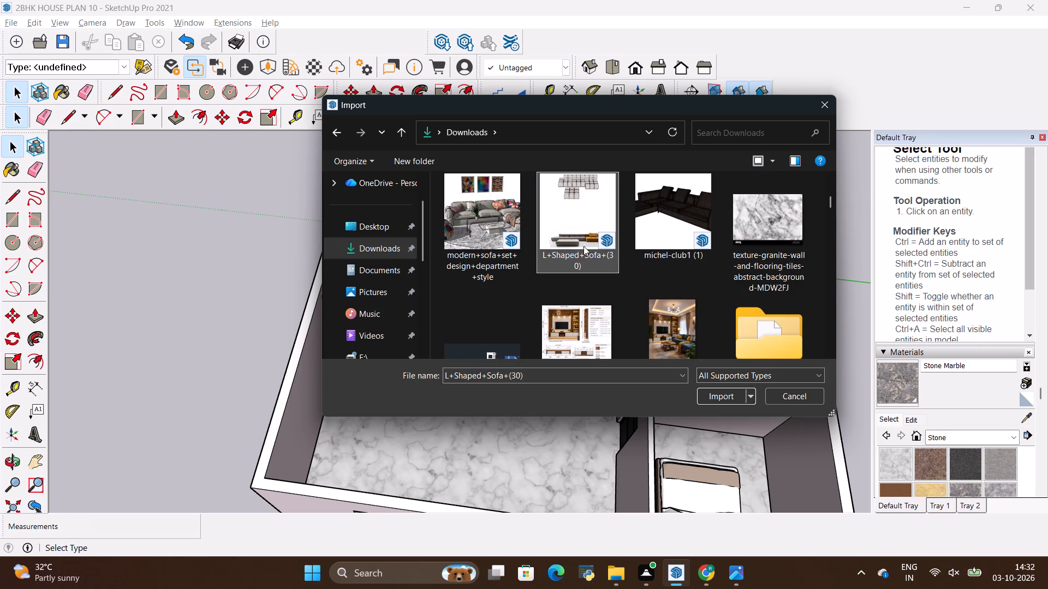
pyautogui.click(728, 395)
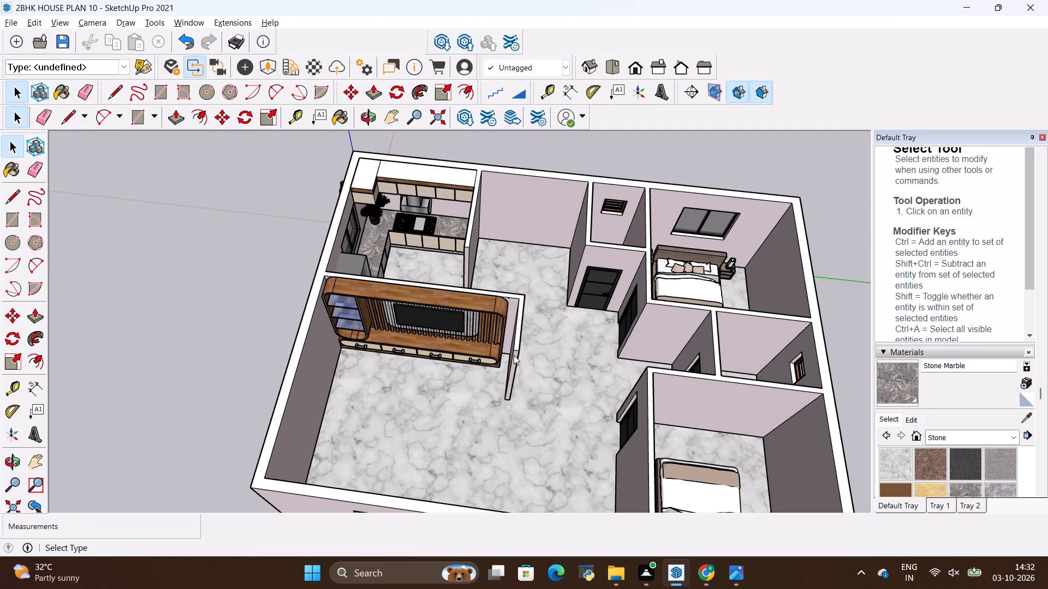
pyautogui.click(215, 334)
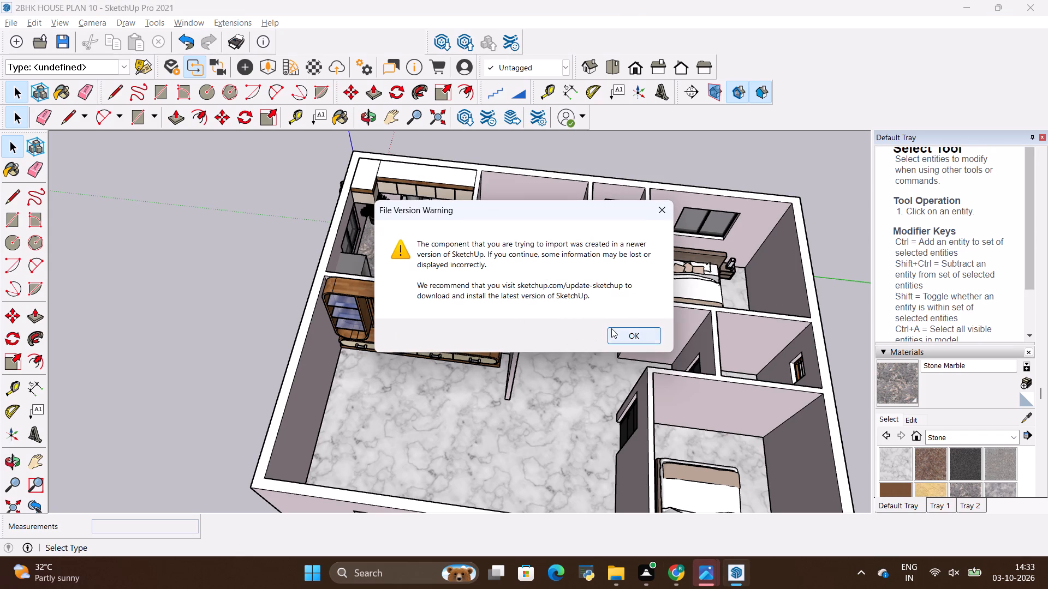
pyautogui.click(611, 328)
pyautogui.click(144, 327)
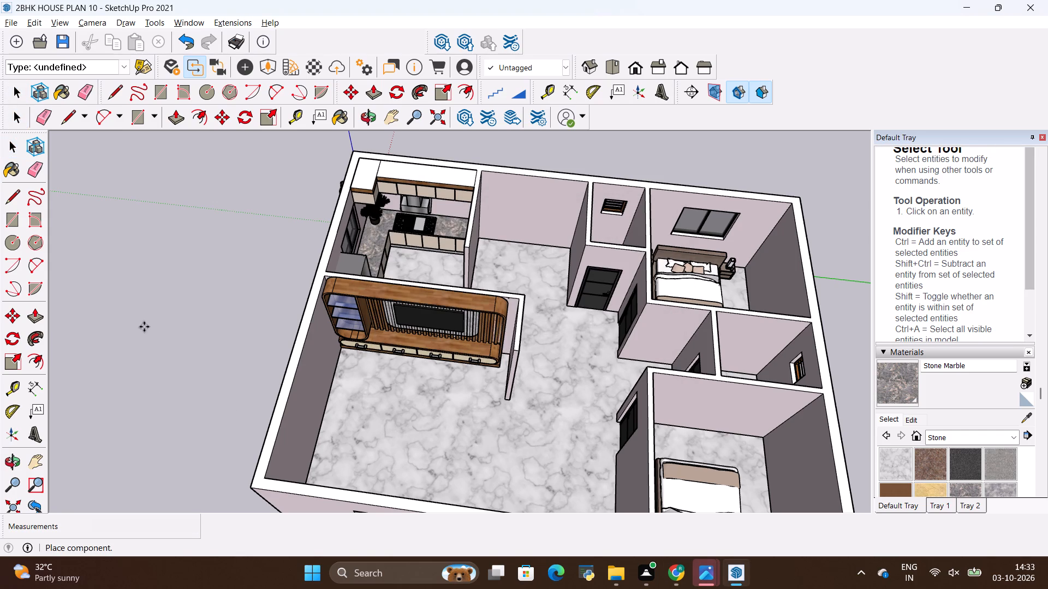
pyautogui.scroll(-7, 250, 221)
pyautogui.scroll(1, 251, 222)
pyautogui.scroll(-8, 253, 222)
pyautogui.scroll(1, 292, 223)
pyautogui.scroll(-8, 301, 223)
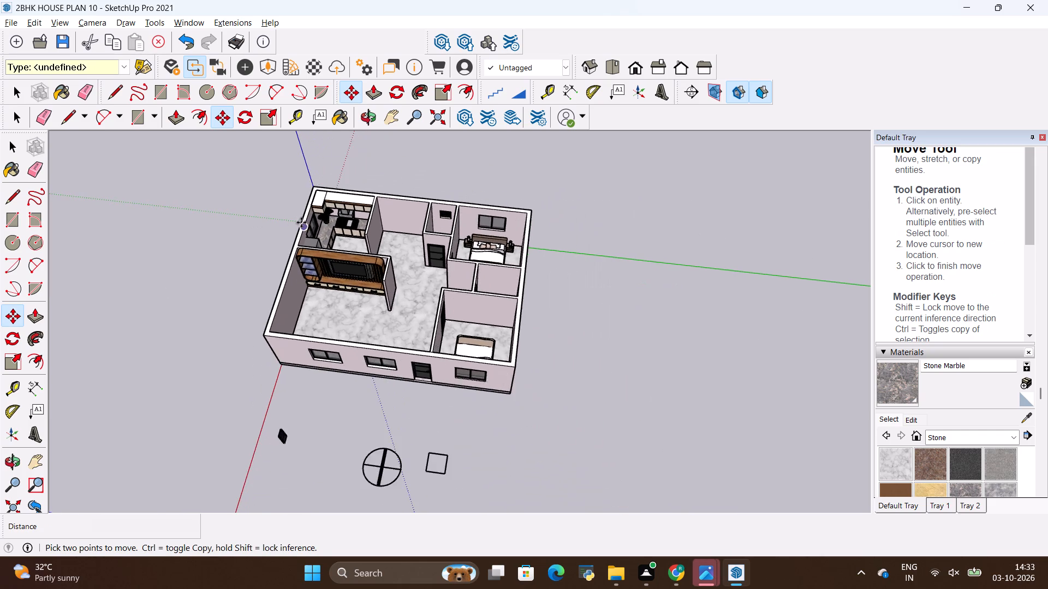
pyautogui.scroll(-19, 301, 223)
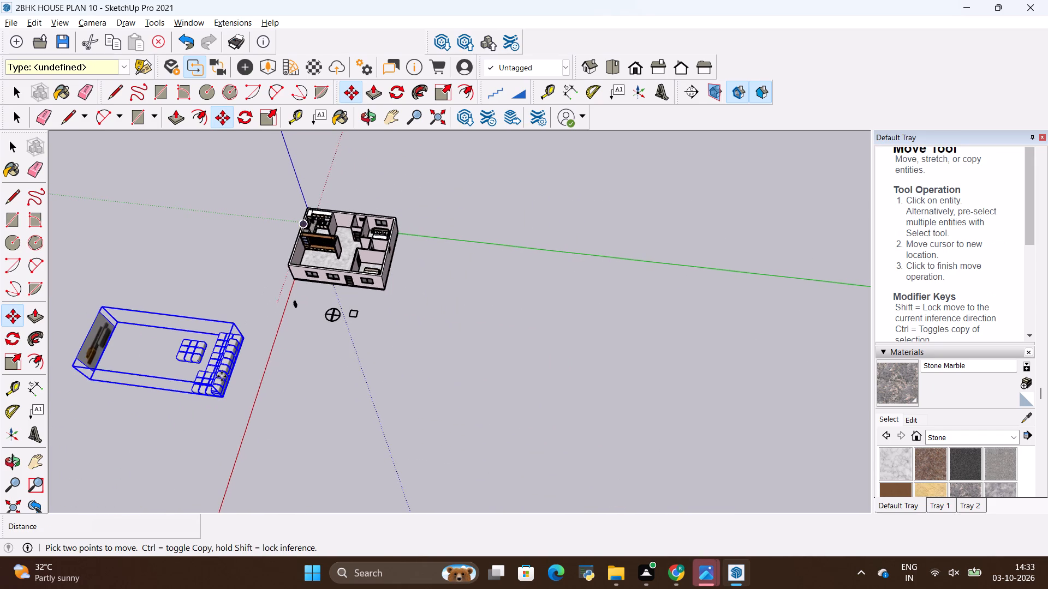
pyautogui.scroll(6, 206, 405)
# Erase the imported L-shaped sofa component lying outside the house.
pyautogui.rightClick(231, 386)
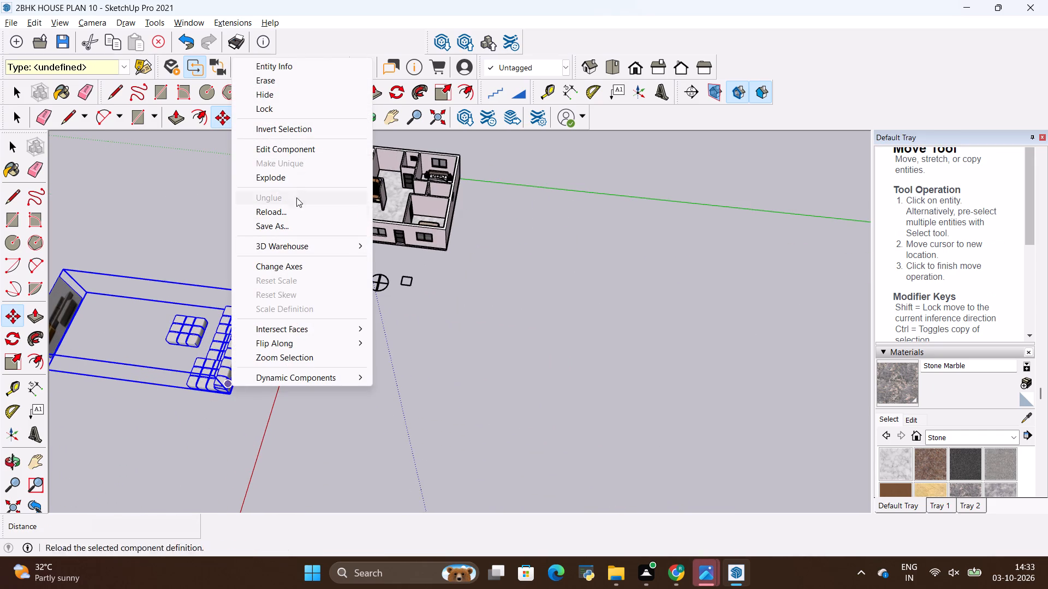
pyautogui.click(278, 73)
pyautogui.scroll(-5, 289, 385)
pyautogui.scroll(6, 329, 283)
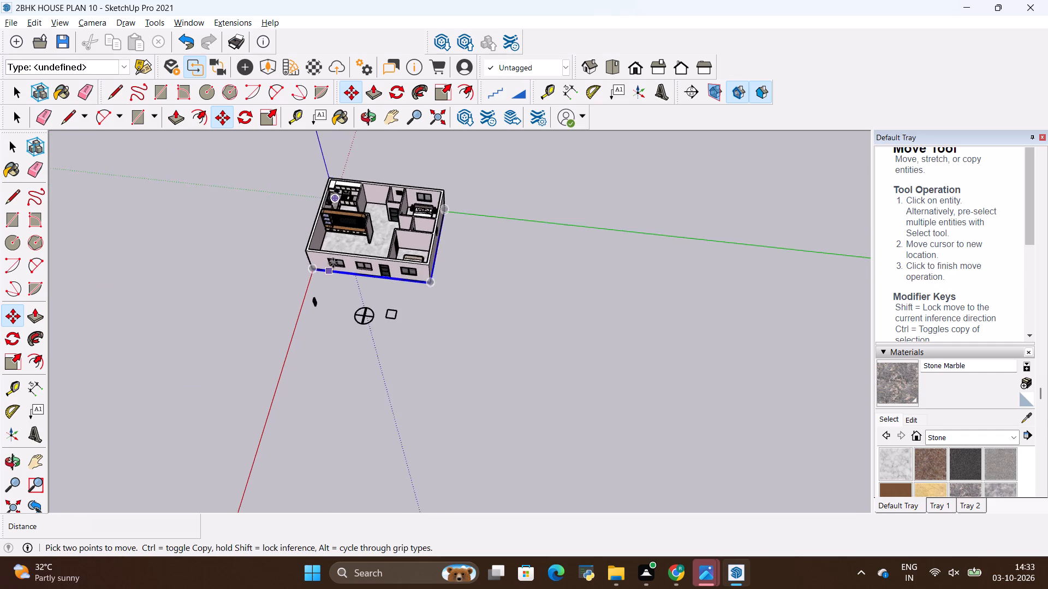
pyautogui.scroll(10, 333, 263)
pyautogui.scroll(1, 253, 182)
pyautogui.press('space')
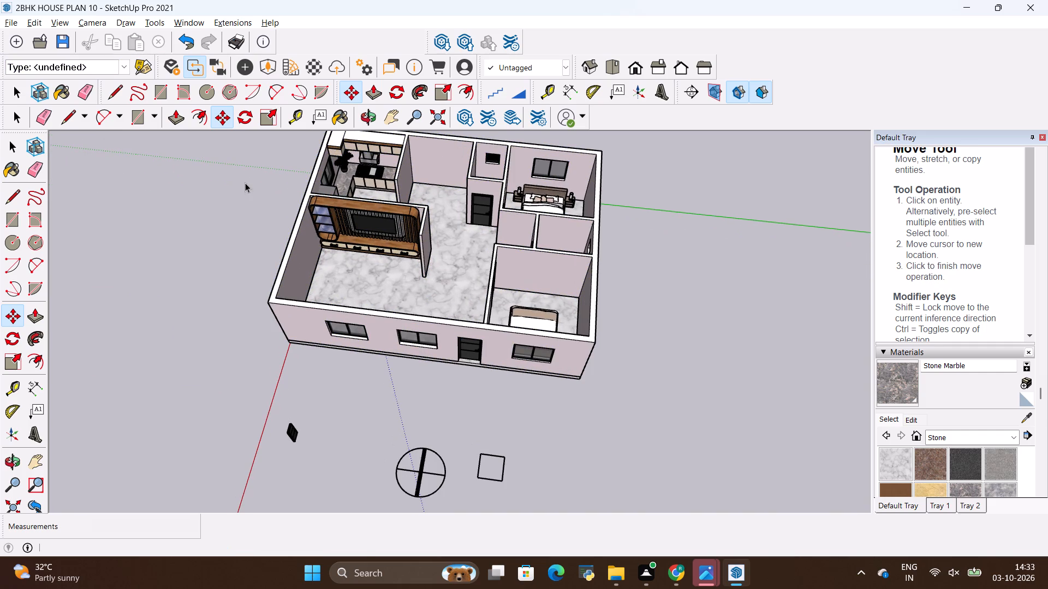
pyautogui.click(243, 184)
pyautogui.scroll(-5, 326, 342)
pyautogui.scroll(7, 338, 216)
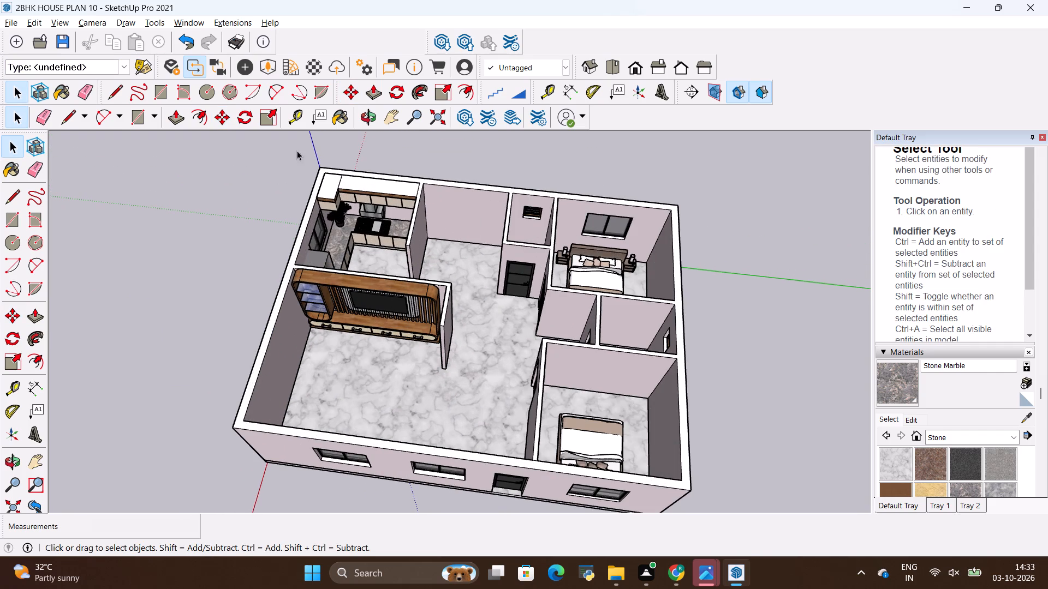
# Import the Modern+dining model from the ALL 3D WAREHOUSE ITEMS folder and place it on the living room floor before the TV unit.
pyautogui.click(3, 19)
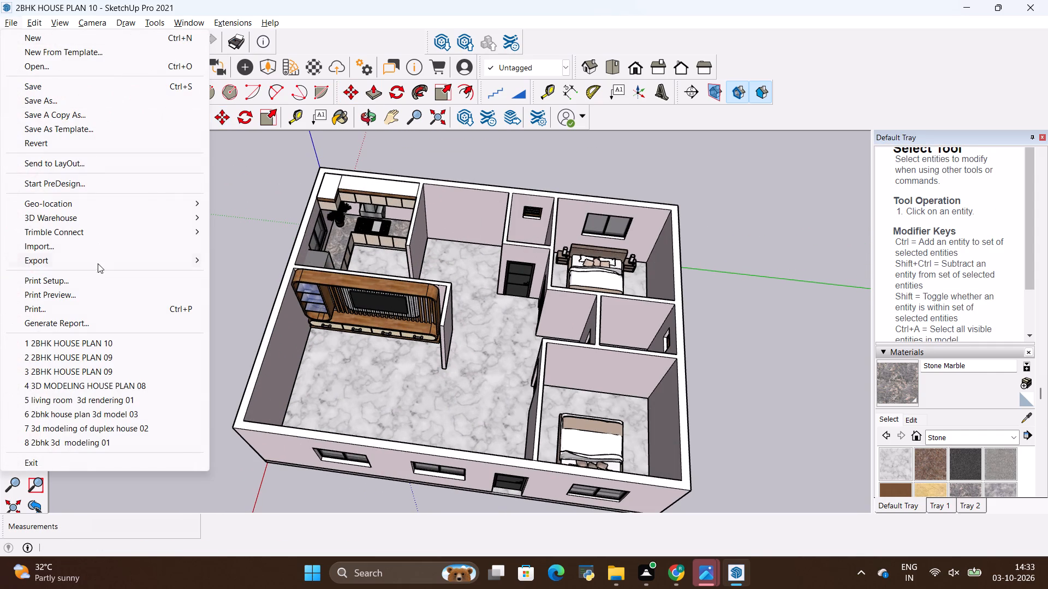
pyautogui.click(72, 243)
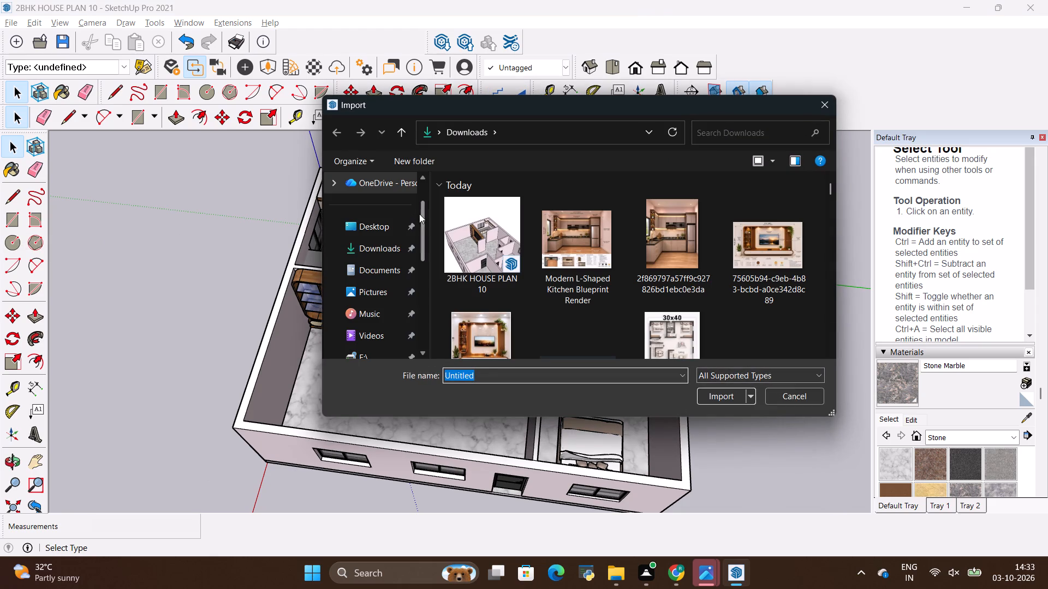
pyautogui.scroll(-2, 386, 267)
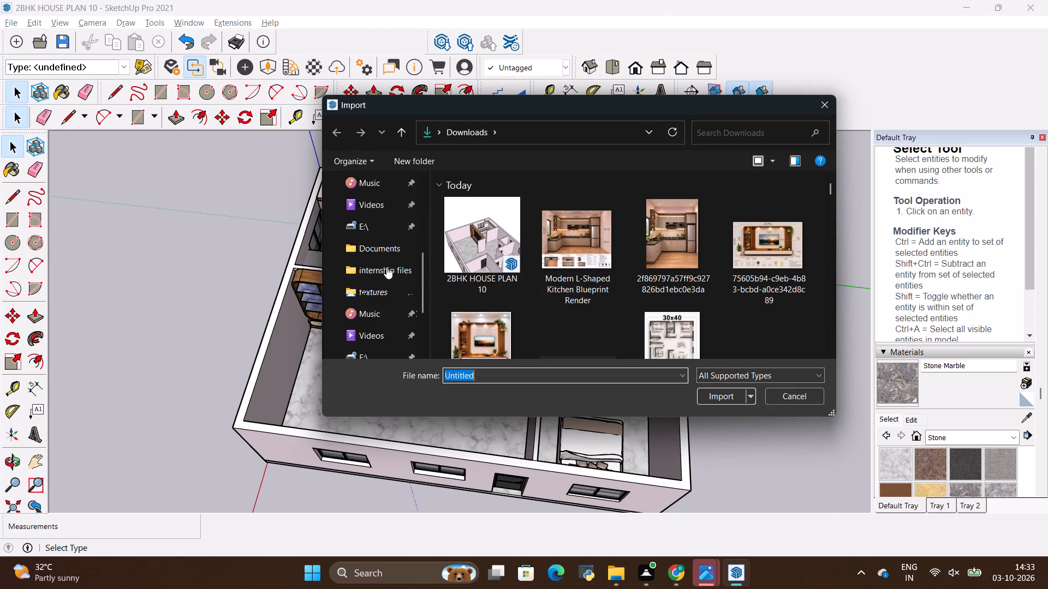
pyautogui.scroll(-3, 386, 267)
pyautogui.click(380, 188)
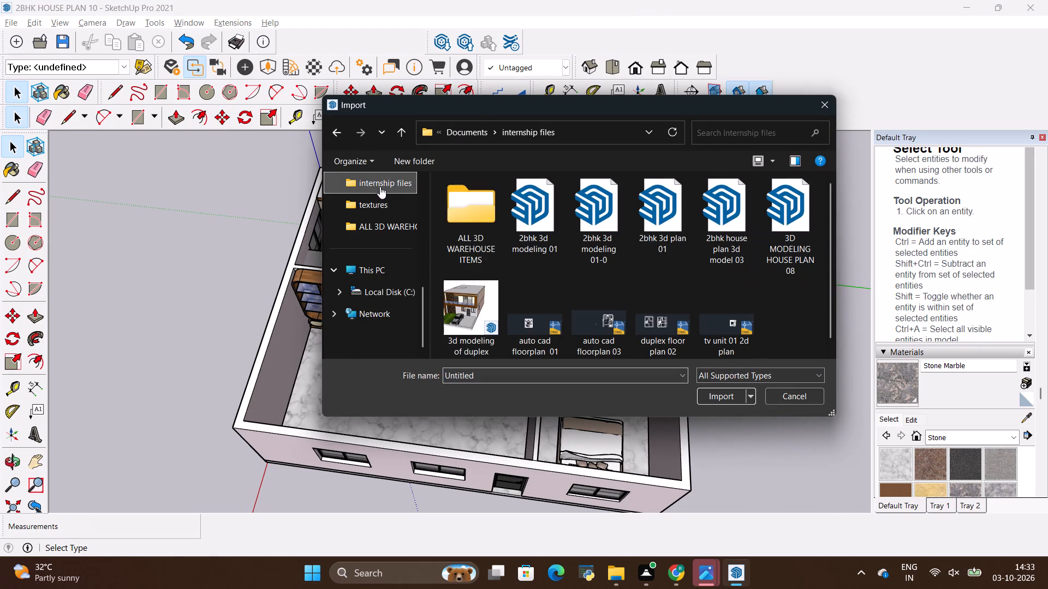
pyautogui.doubleClick(461, 213)
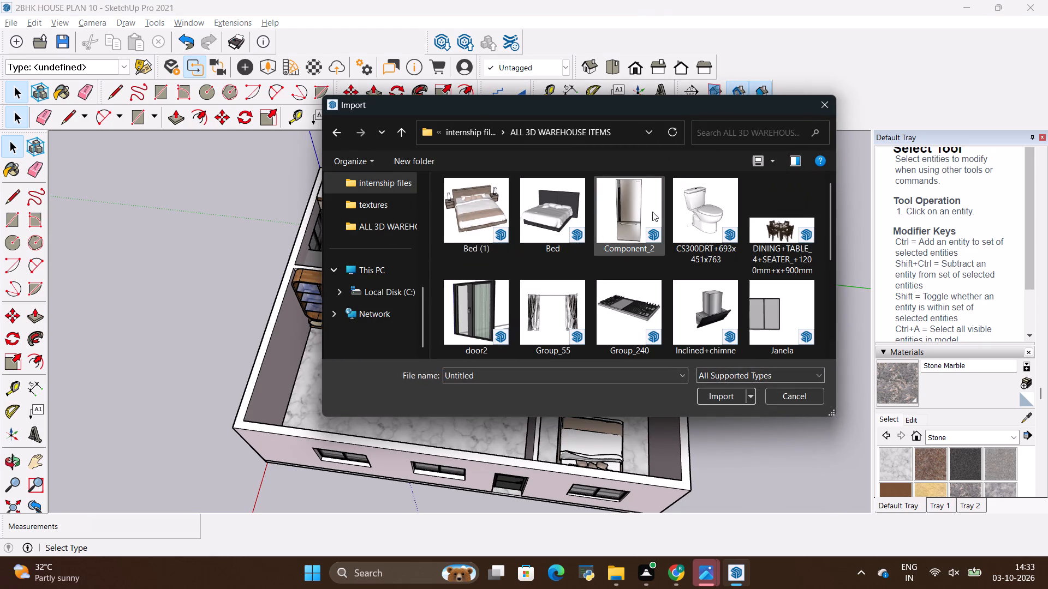
pyautogui.scroll(-1, 629, 208)
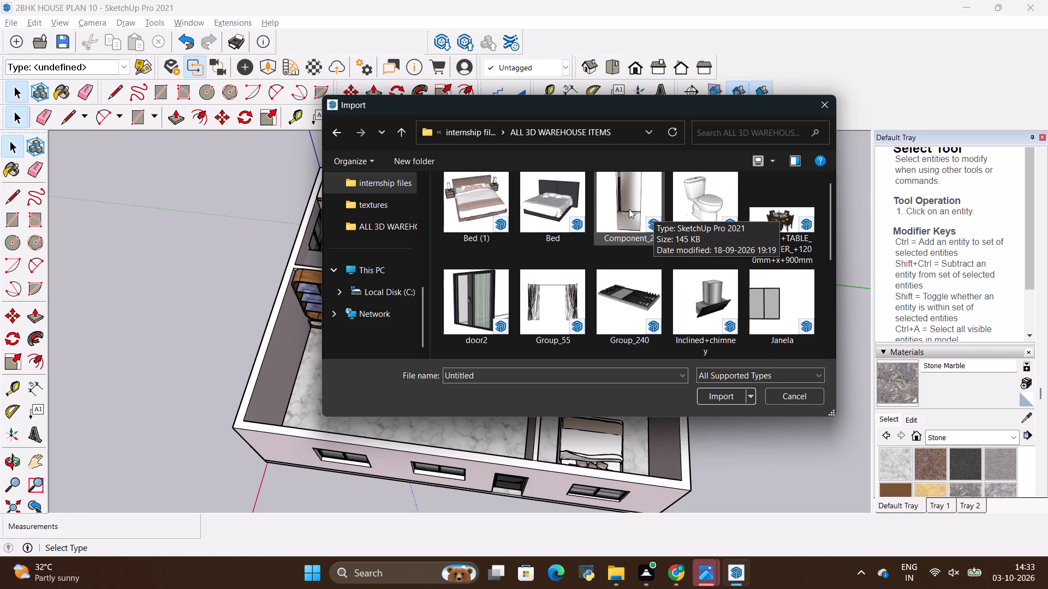
pyautogui.scroll(-1, 629, 209)
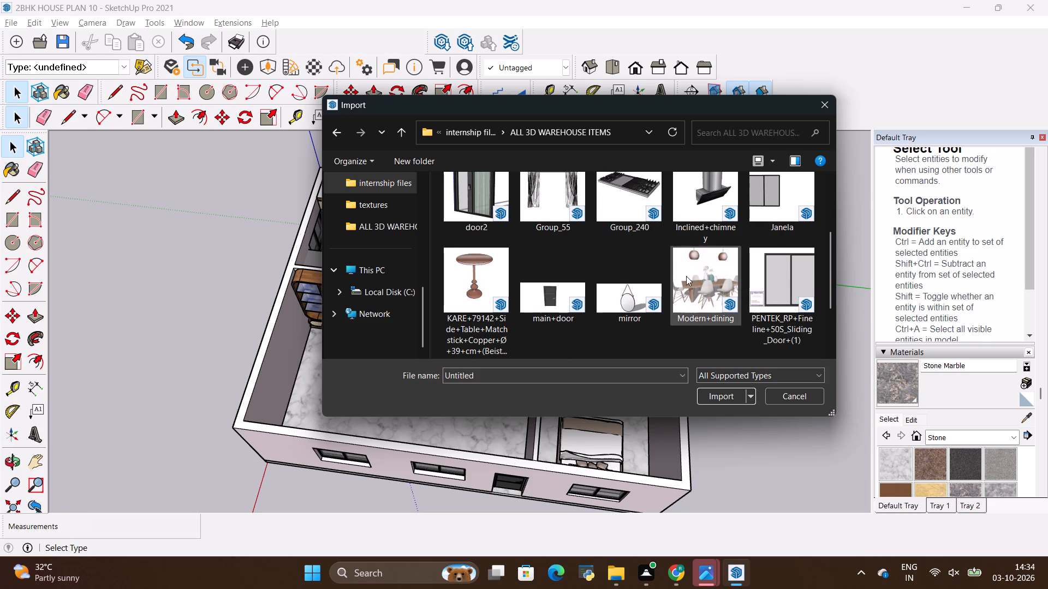
pyautogui.click(686, 276)
pyautogui.click(722, 394)
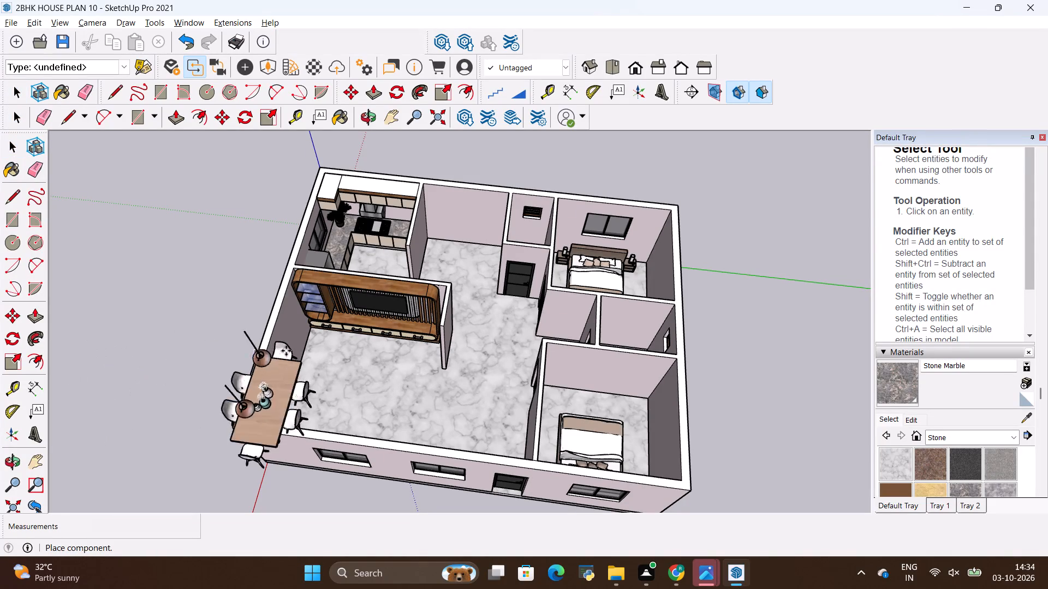
pyautogui.scroll(4, 398, 349)
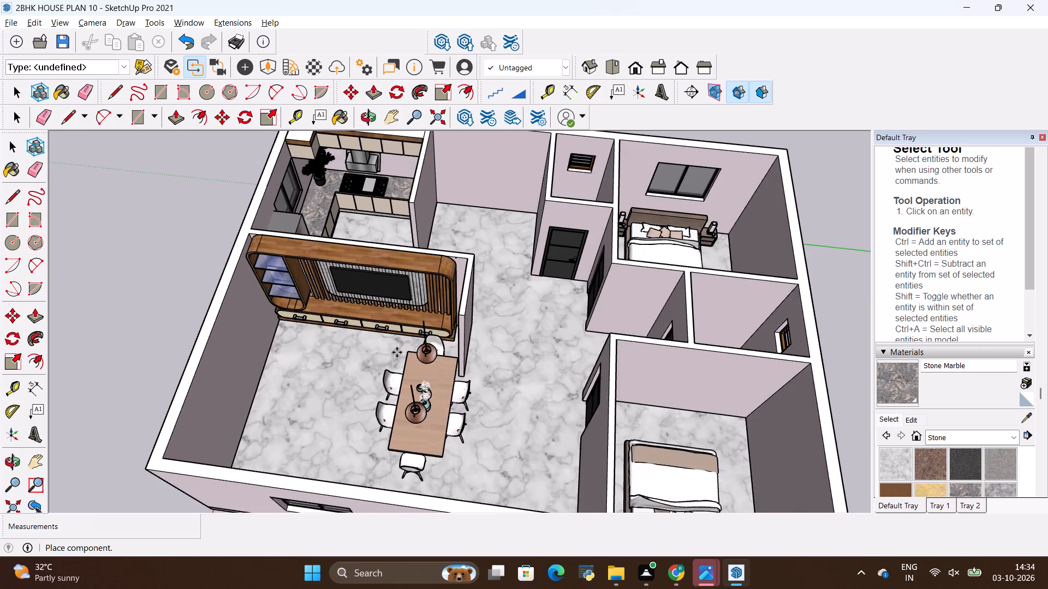
pyautogui.scroll(7, 397, 352)
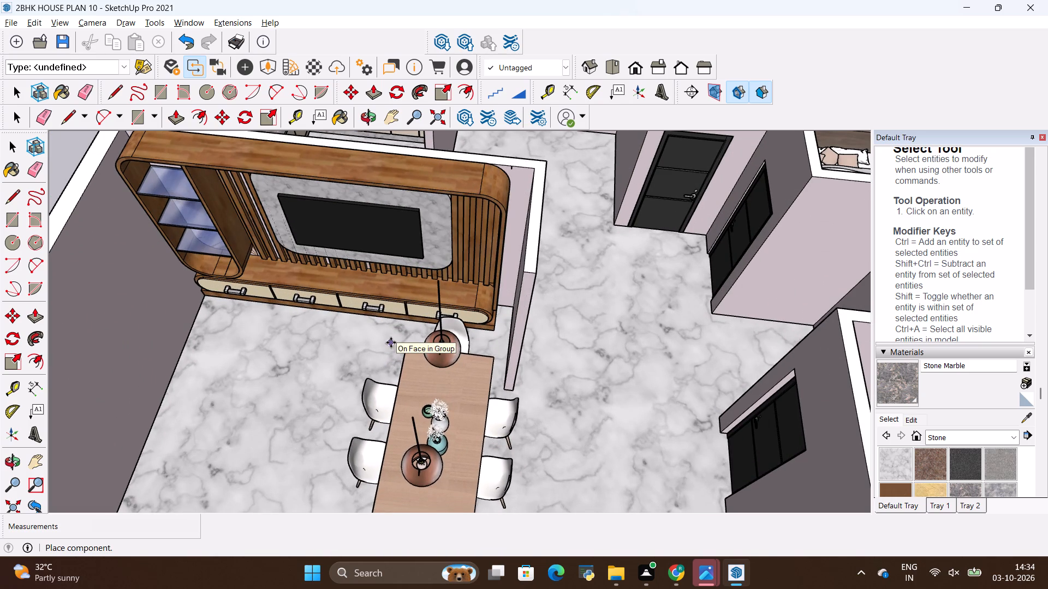
pyautogui.click(391, 342)
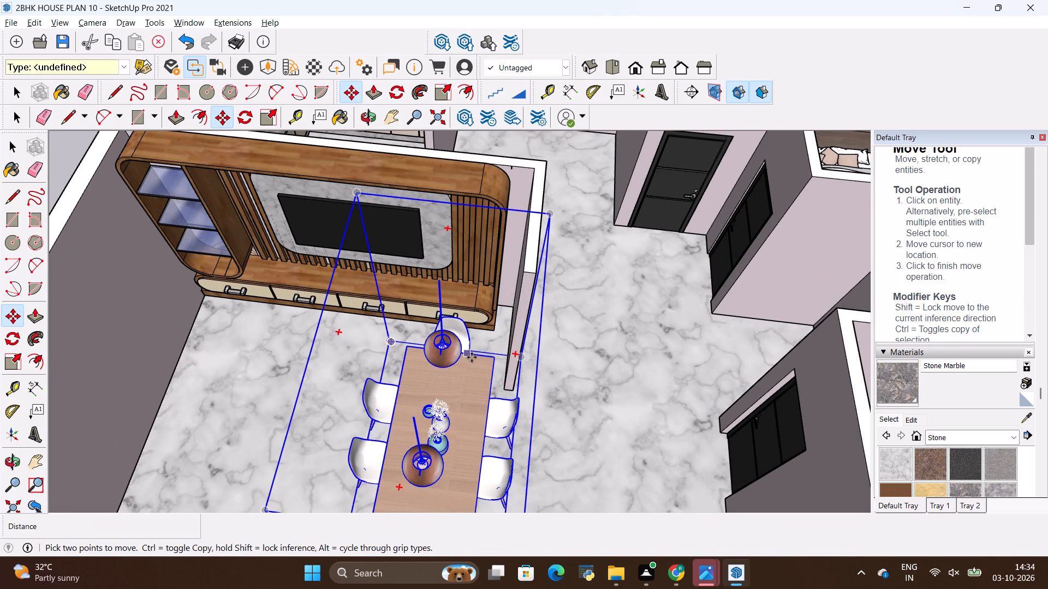
# Examine the dining set's position in the living room and the surrounding rooms of the house from several angles.
pyautogui.scroll(-6, 476, 348)
pyautogui.scroll(-4, 556, 312)
pyautogui.moveTo(277, 469); pyautogui.dragTo(700, 453, button='middle')
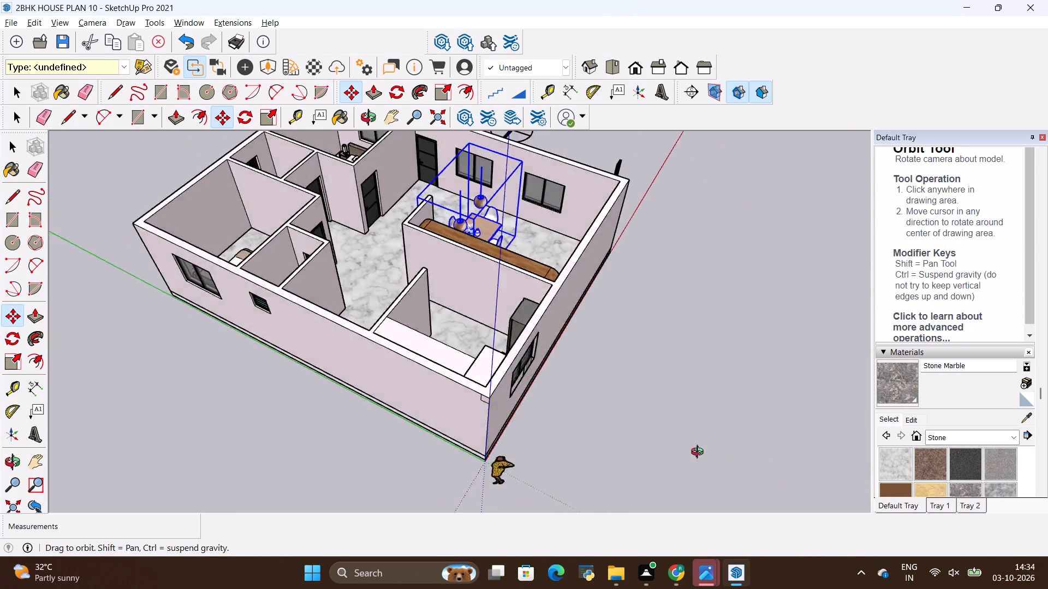
pyautogui.moveTo(700, 453); pyautogui.dragTo(604, 455, button='middle')
pyautogui.scroll(11, 501, 195)
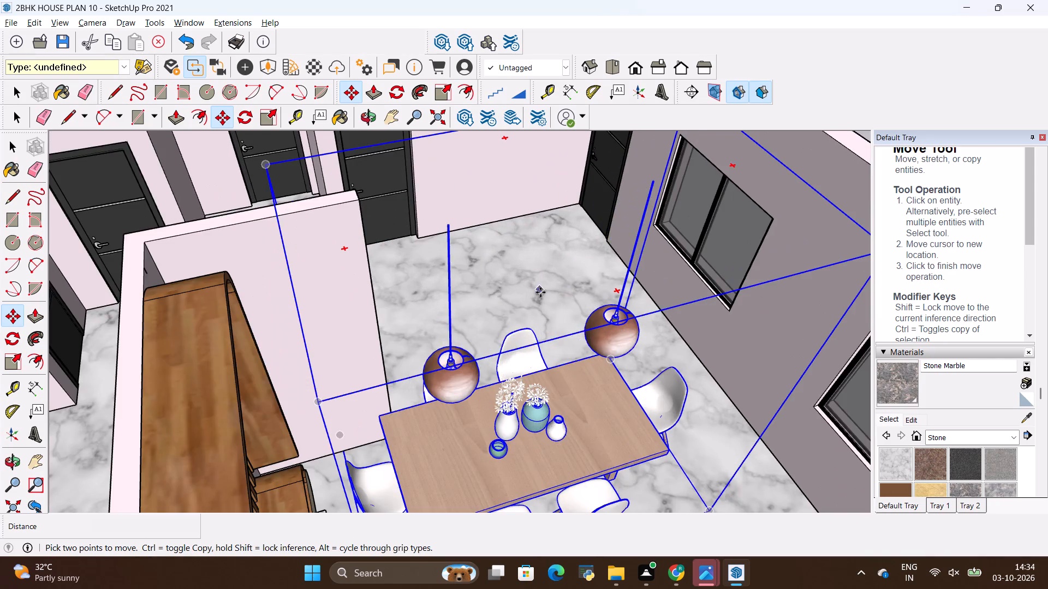
pyautogui.moveTo(540, 292); pyautogui.dragTo(509, 191, button='middle')
pyautogui.moveTo(509, 191); pyautogui.dragTo(487, 357, button='middle')
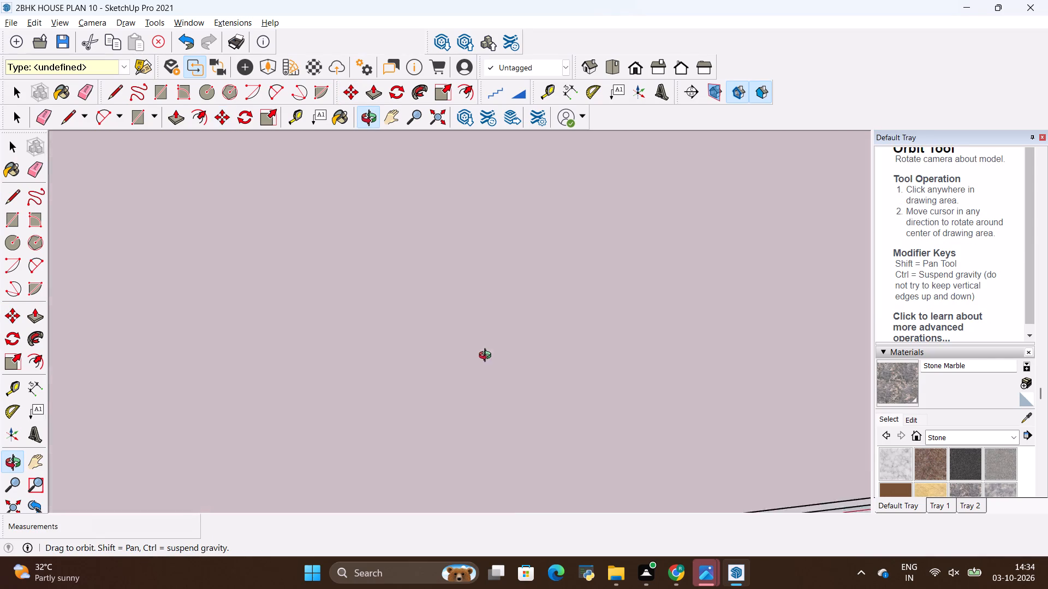
pyautogui.moveTo(487, 357); pyautogui.dragTo(479, 424, button='middle')
pyautogui.scroll(-20, 481, 426)
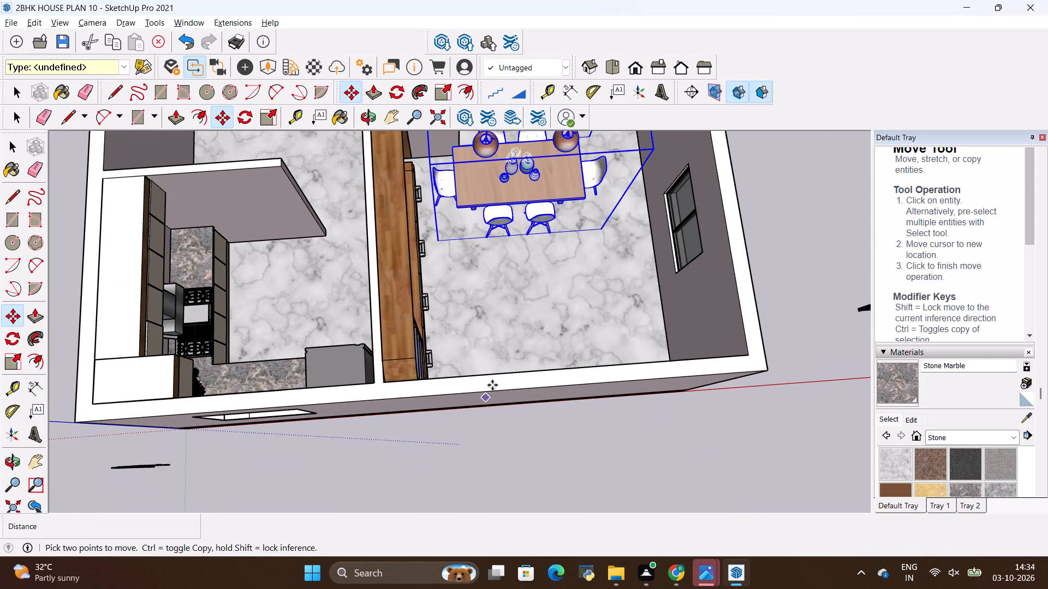
pyautogui.scroll(-6, 530, 236)
pyautogui.scroll(-7, 589, 377)
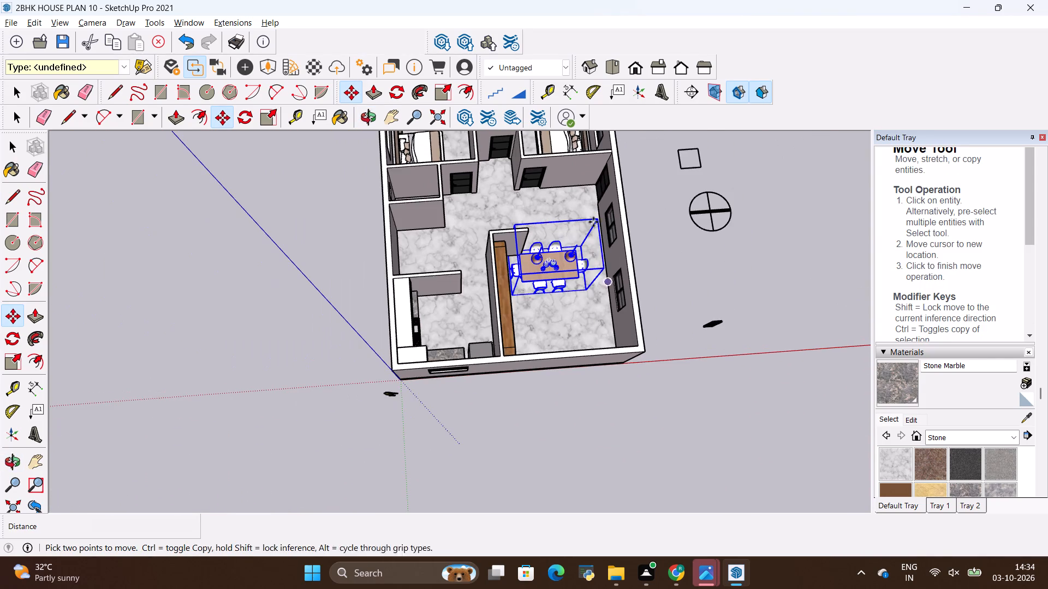
pyautogui.scroll(4, 585, 185)
pyautogui.scroll(1, 609, 342)
pyautogui.moveTo(609, 342); pyautogui.dragTo(609, 239, button='middle')
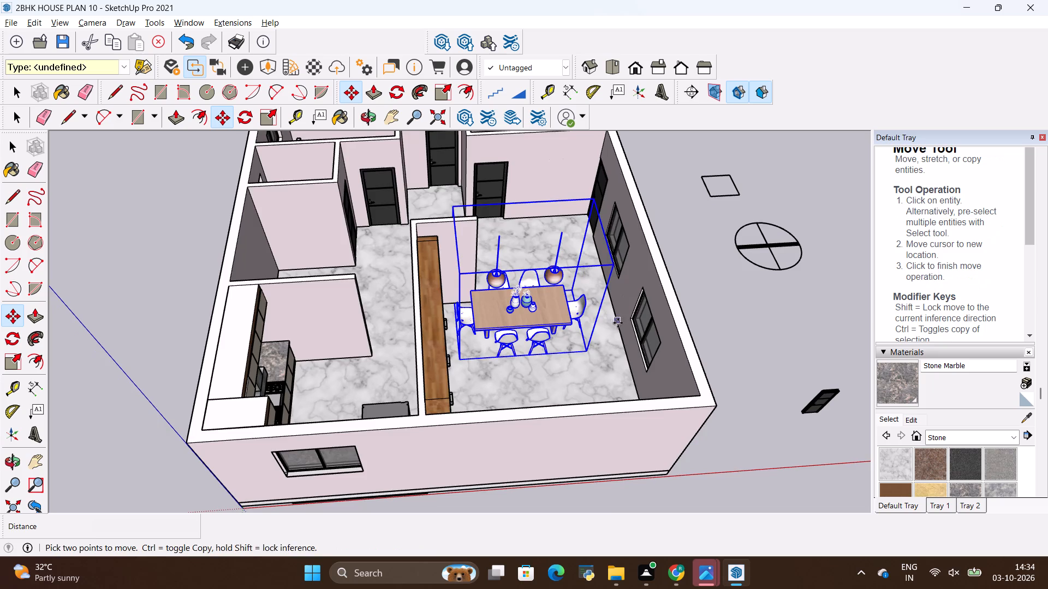
pyautogui.moveTo(618, 323); pyautogui.dragTo(551, 262, button='middle')
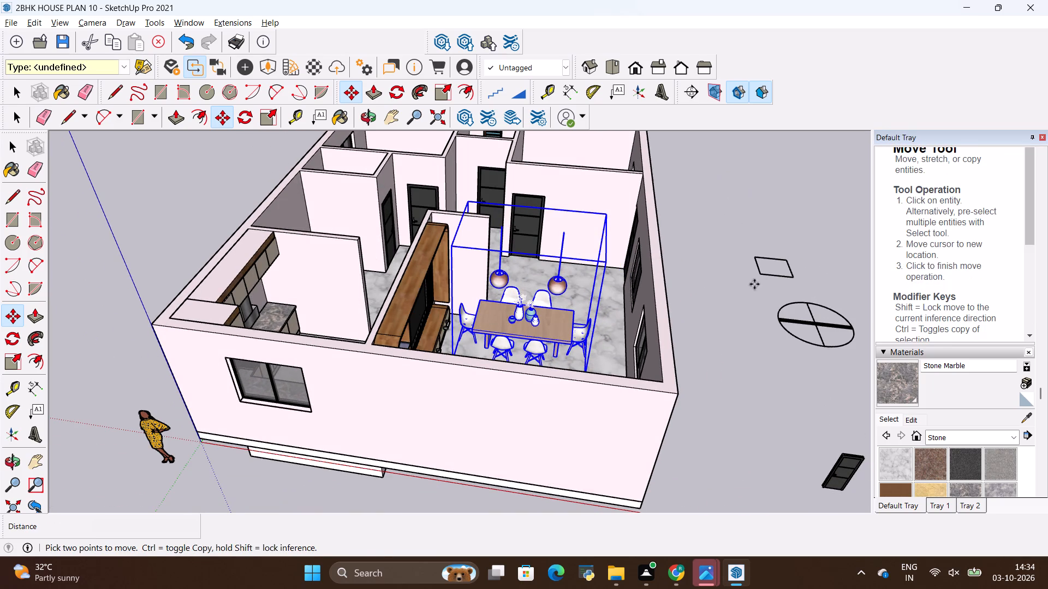
pyautogui.press('space')
pyautogui.click(736, 284)
pyautogui.scroll(10, 570, 305)
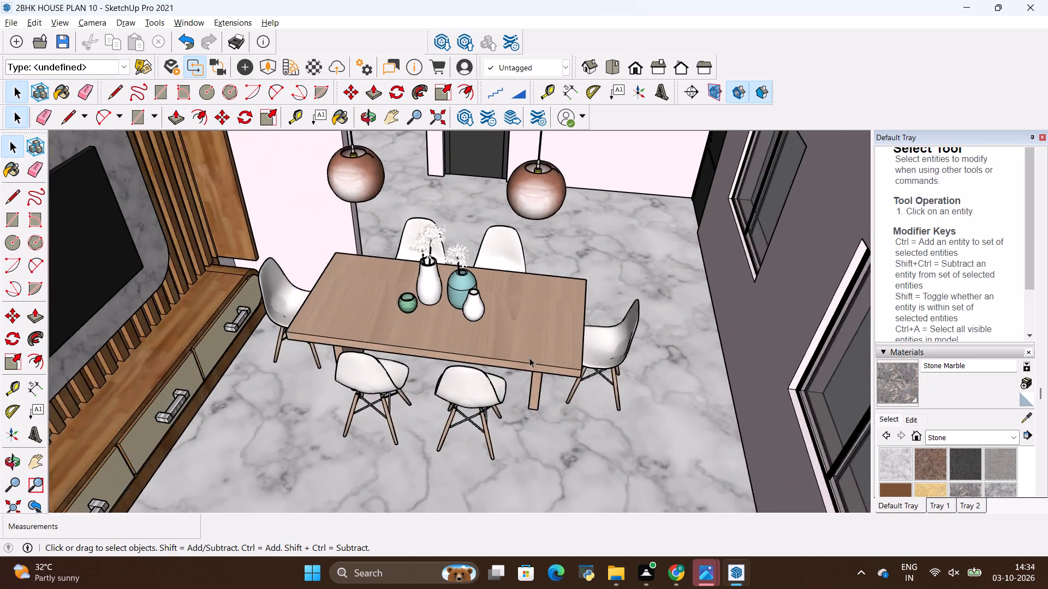
pyautogui.scroll(1, 529, 358)
pyautogui.moveTo(528, 357); pyautogui.dragTo(476, 385, button='middle')
pyautogui.scroll(-2, 546, 421)
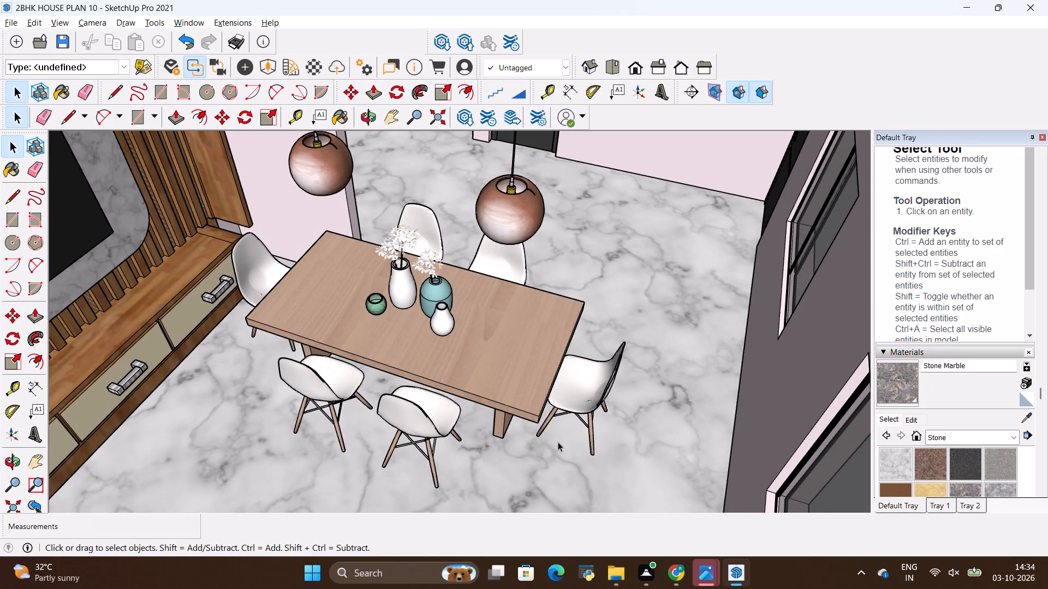
pyautogui.scroll(-16, 558, 442)
pyautogui.moveTo(516, 441); pyautogui.dragTo(433, 467, button='middle')
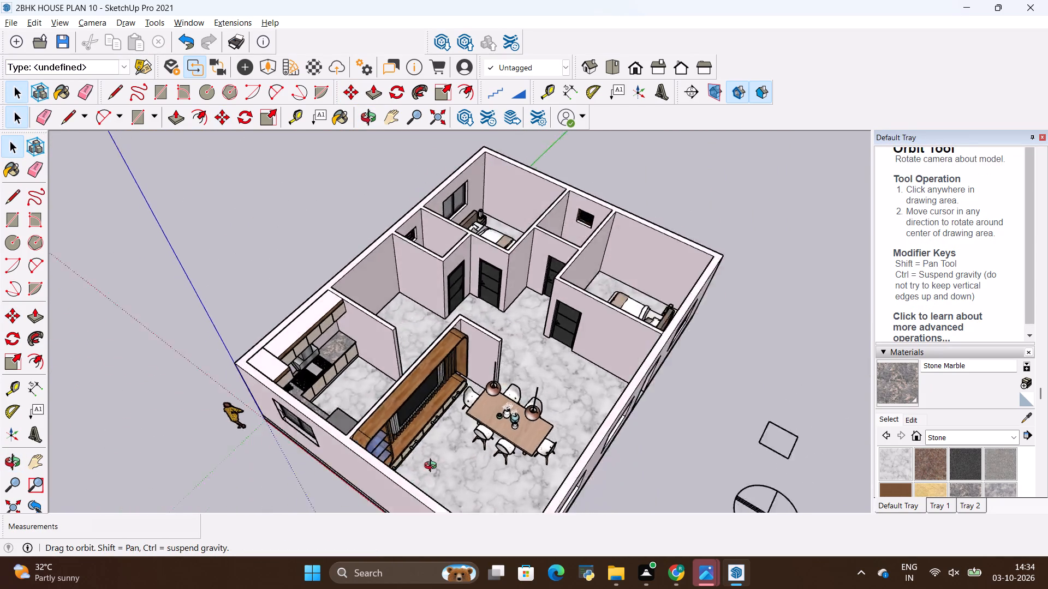
pyautogui.moveTo(433, 467); pyautogui.dragTo(281, 440, button='middle')
pyautogui.scroll(5, 383, 448)
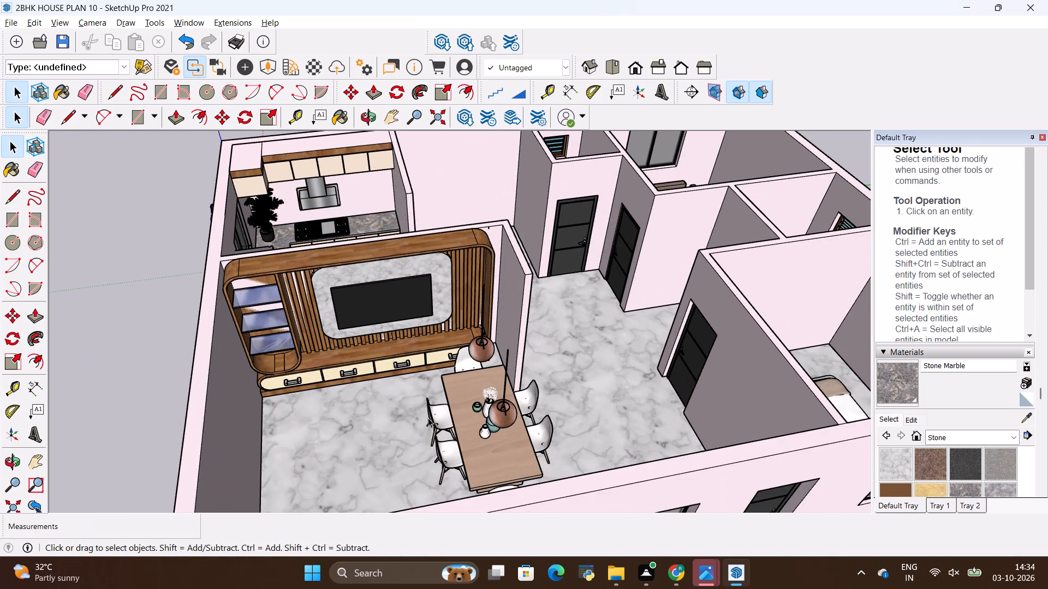
pyautogui.moveTo(428, 418); pyautogui.dragTo(472, 501, button='middle')
pyautogui.scroll(-6, 484, 450)
pyautogui.scroll(-3, 520, 399)
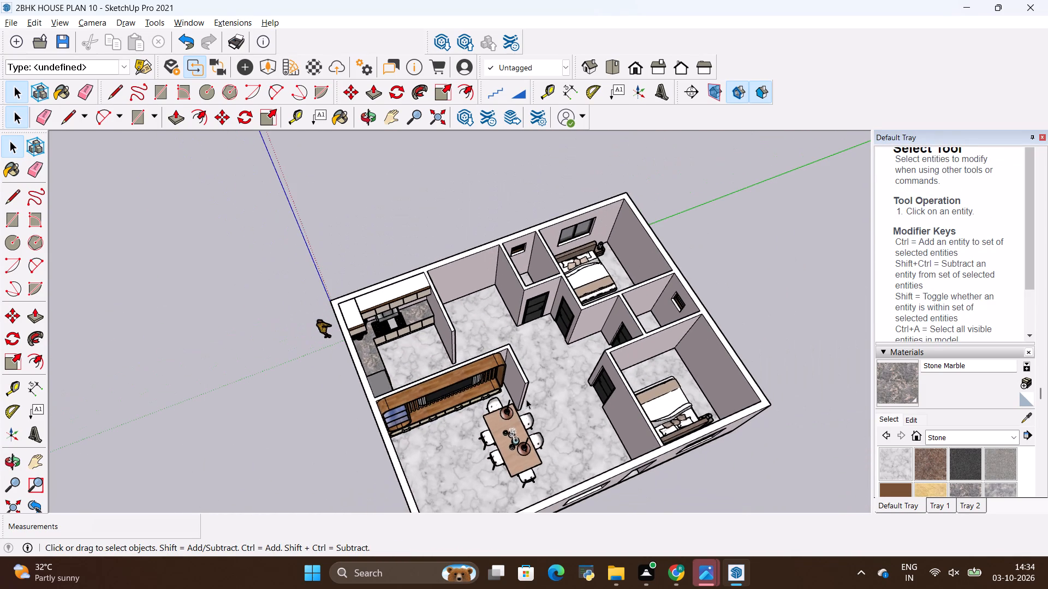
pyautogui.scroll(10, 544, 267)
pyautogui.moveTo(549, 329); pyautogui.dragTo(510, 372, button='middle')
pyautogui.moveTo(550, 312); pyautogui.dragTo(597, 251, button='middle')
pyautogui.scroll(-7, 554, 309)
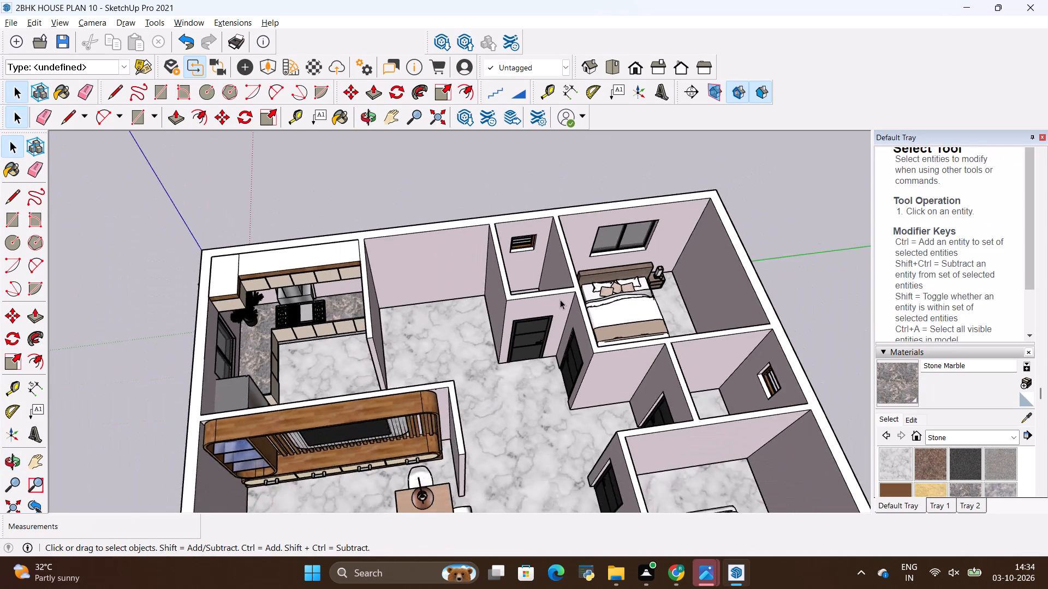
pyautogui.scroll(-4, 560, 299)
pyautogui.moveTo(537, 407); pyautogui.dragTo(620, 318, button='middle')
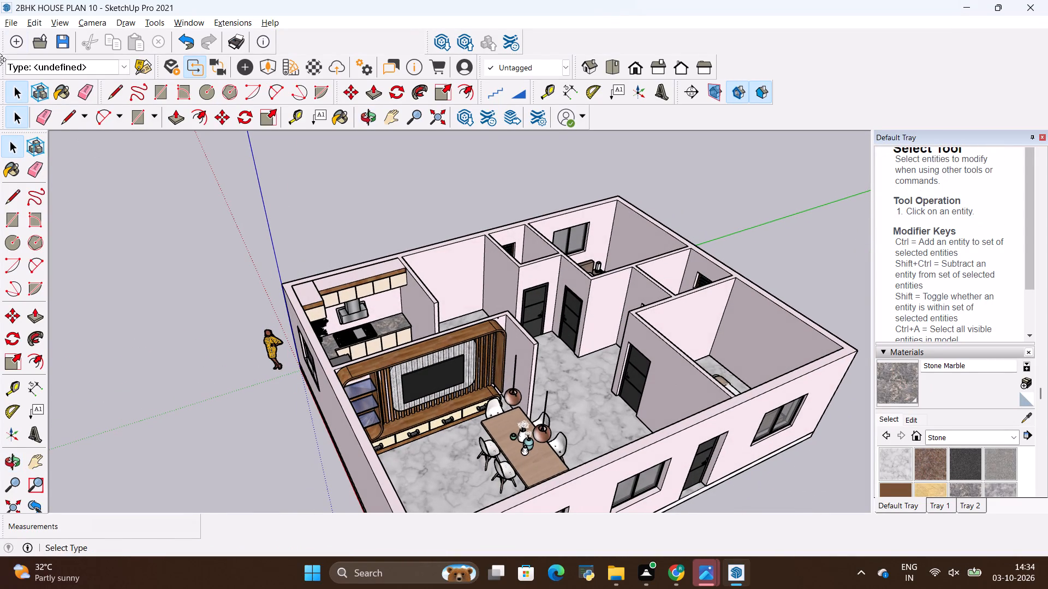
# Import the CS300DRT+693x451x763 toilet model from ALL 3D WAREHOUSE ITEMS and place it on the floor of the small bathroom beside the bedroom.
pyautogui.click(14, 29)
pyautogui.click(10, 23)
pyautogui.click(45, 248)
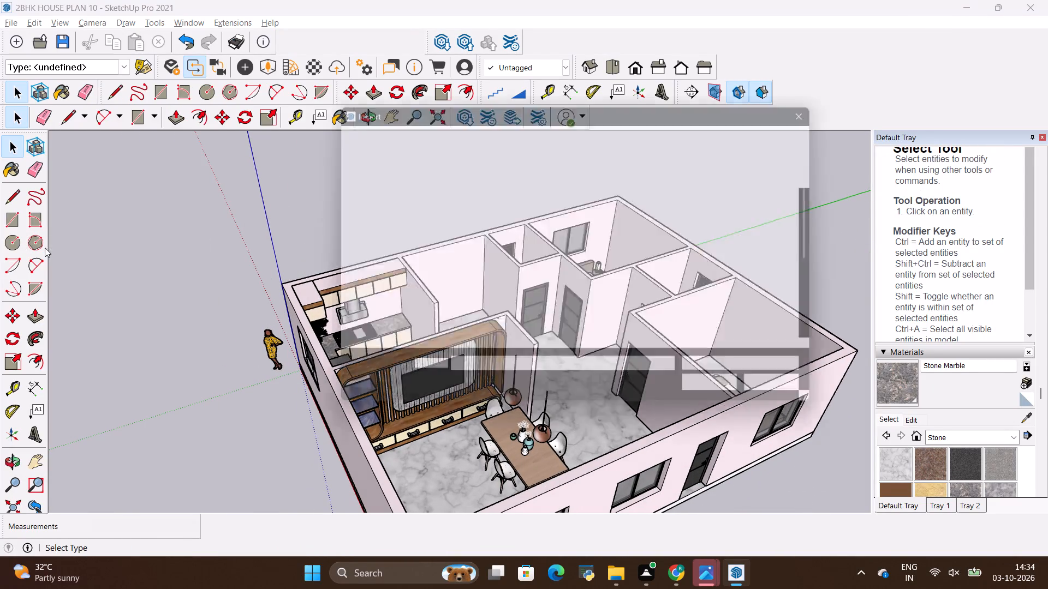
pyautogui.scroll(-2, 475, 260)
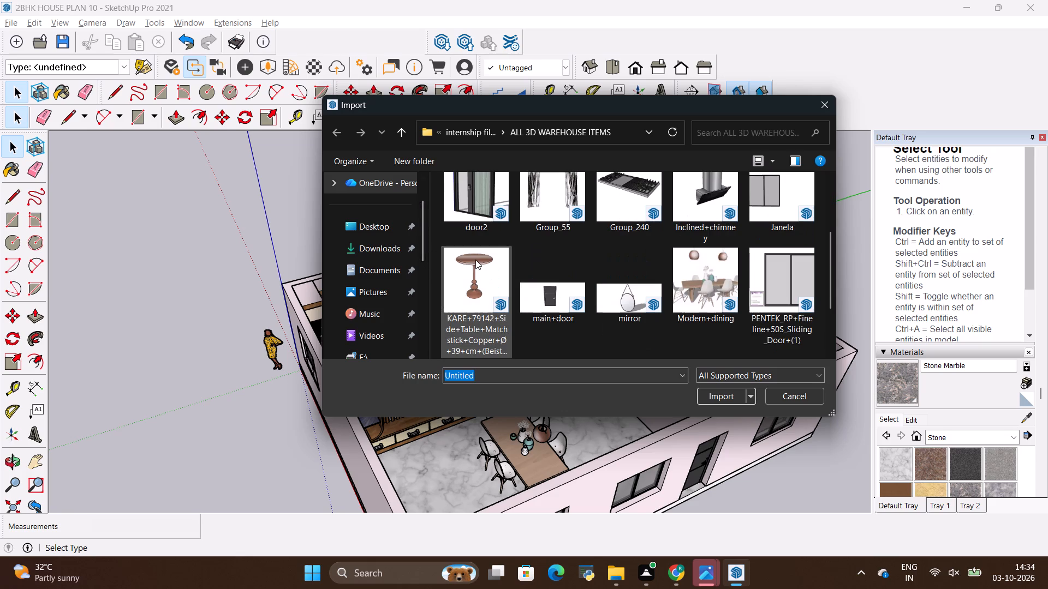
pyautogui.scroll(2, 530, 283)
pyautogui.scroll(-1, 530, 283)
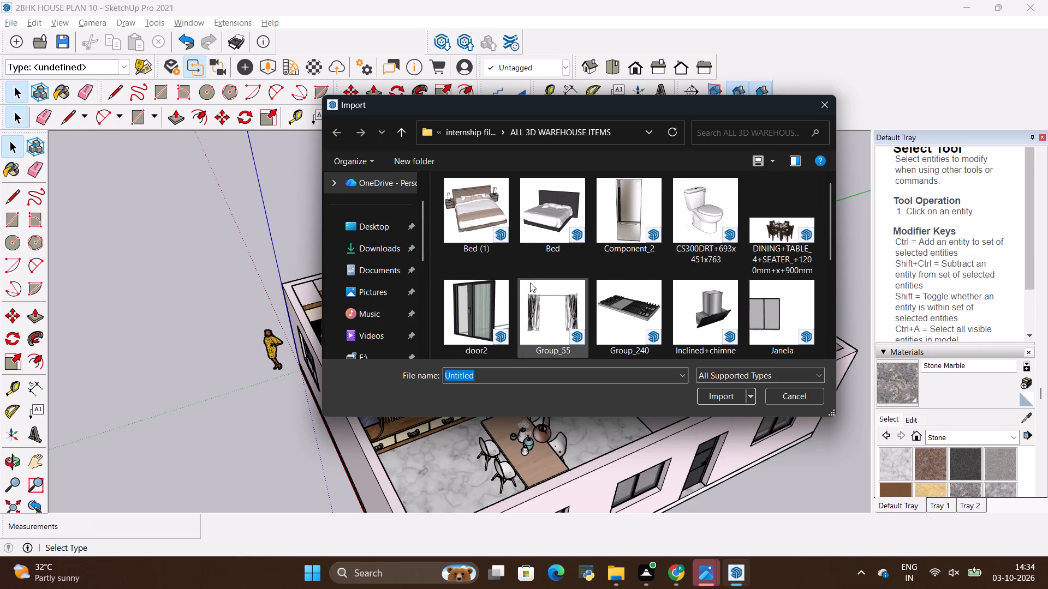
pyautogui.scroll(-1, 530, 283)
pyautogui.scroll(2, 530, 283)
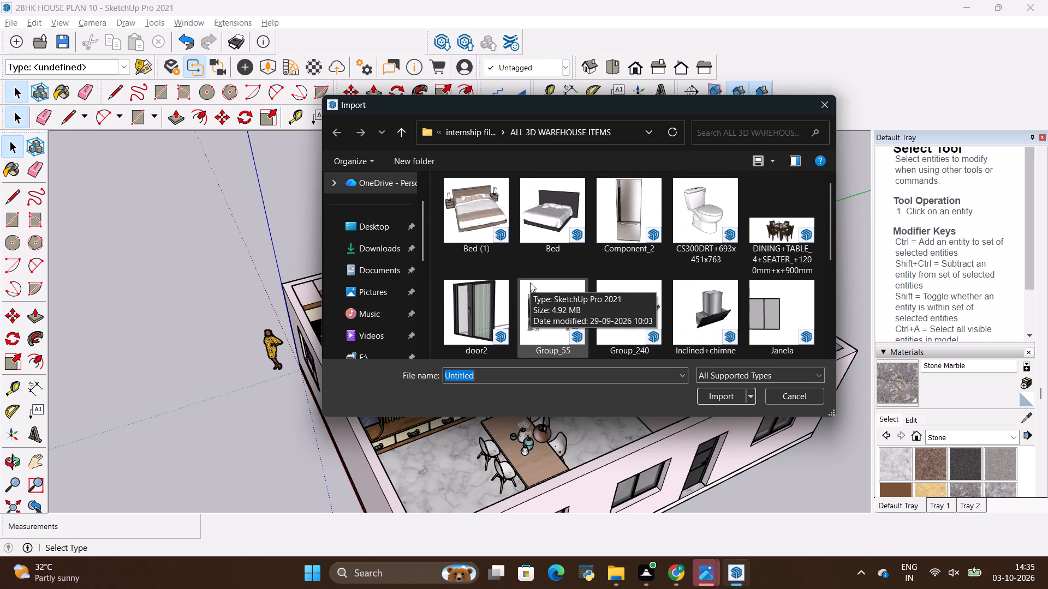
pyautogui.click(711, 223)
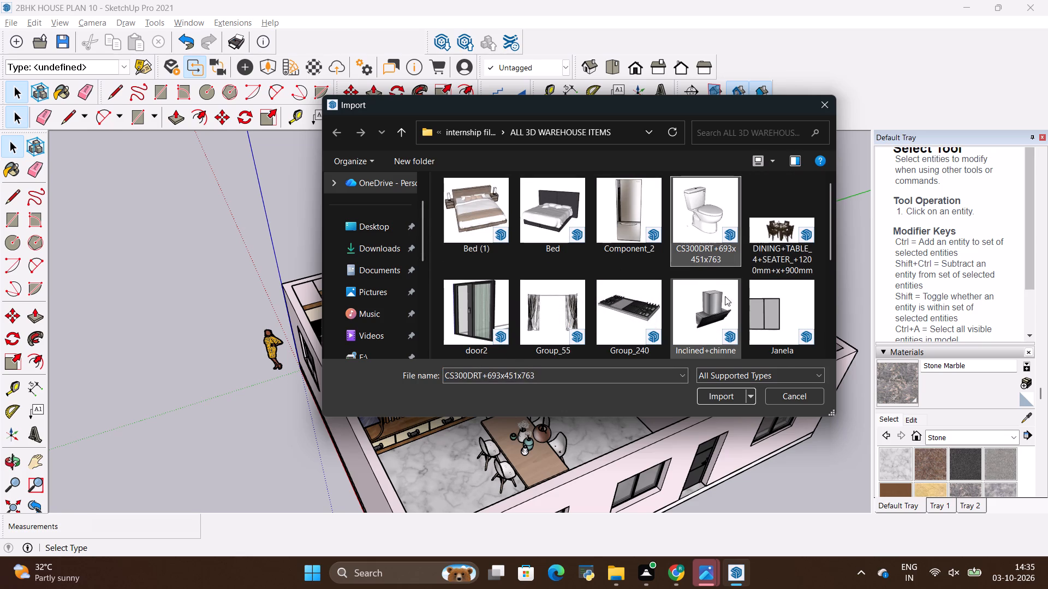
pyautogui.click(712, 396)
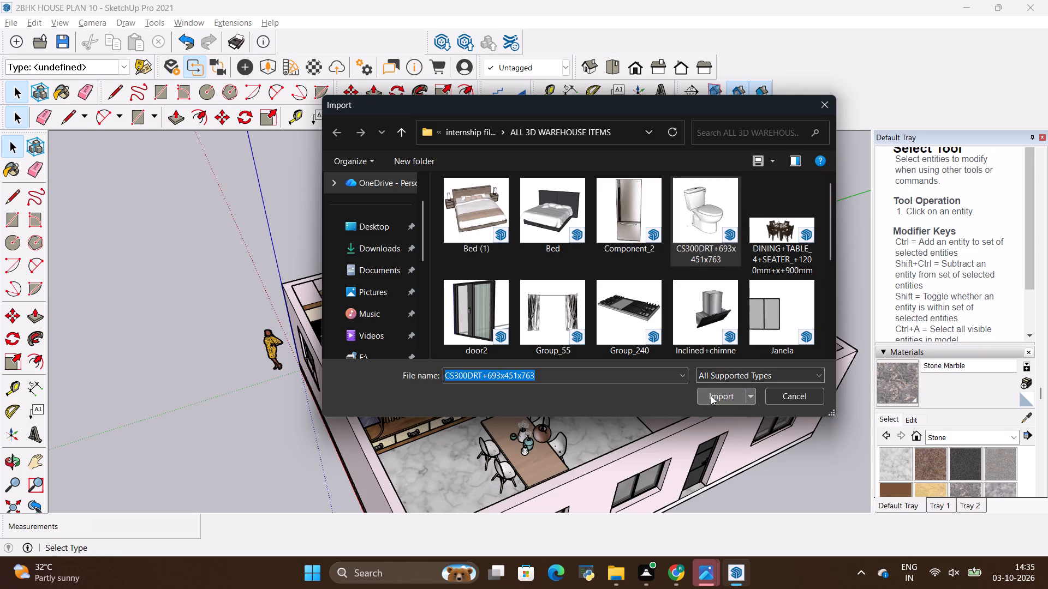
pyautogui.scroll(1, 564, 353)
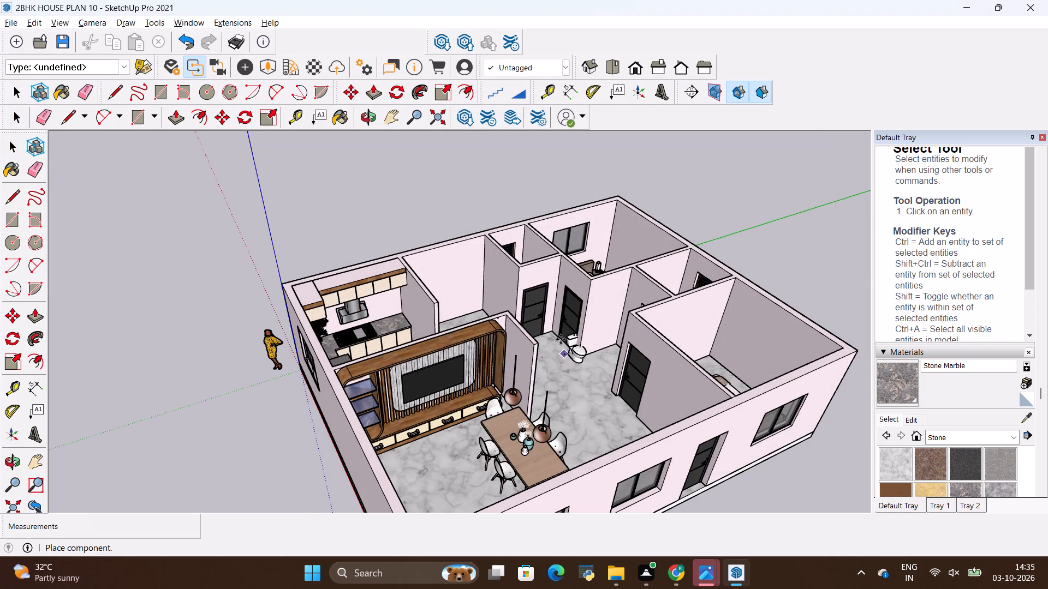
pyautogui.scroll(2, 561, 339)
pyautogui.scroll(-6, 599, 370)
pyautogui.scroll(4, 498, 219)
pyautogui.moveTo(531, 229); pyautogui.dragTo(531, 236, button='middle')
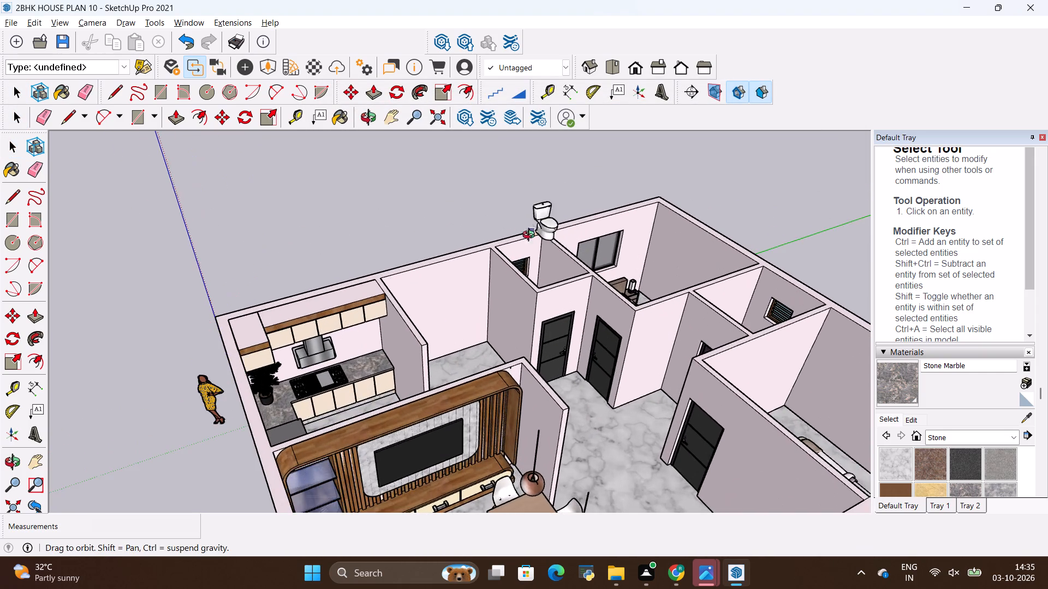
pyautogui.moveTo(531, 236); pyautogui.dragTo(514, 432, button='middle')
pyautogui.scroll(12, 539, 302)
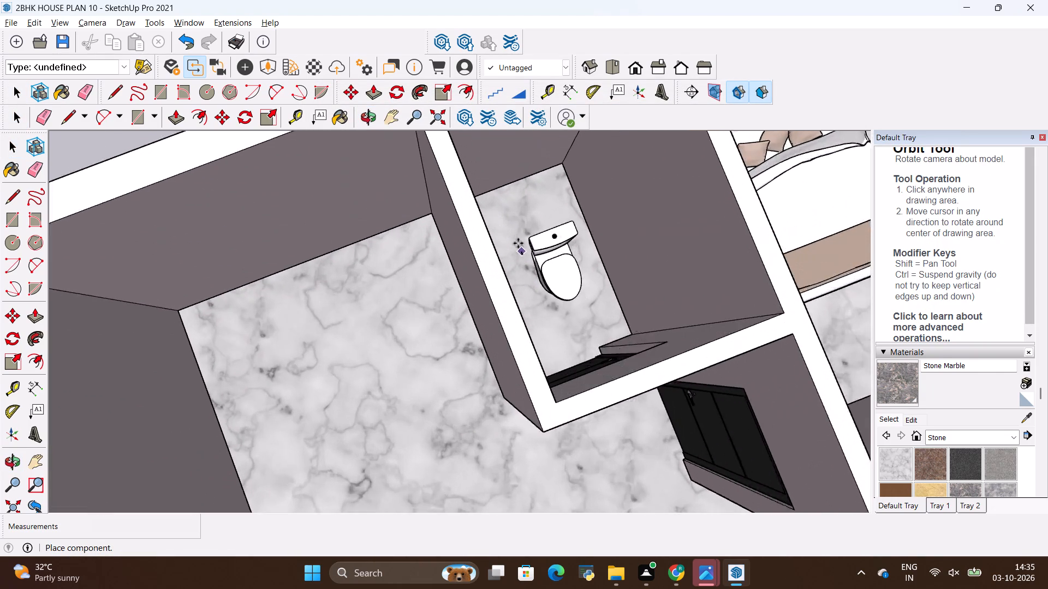
pyautogui.click(496, 209)
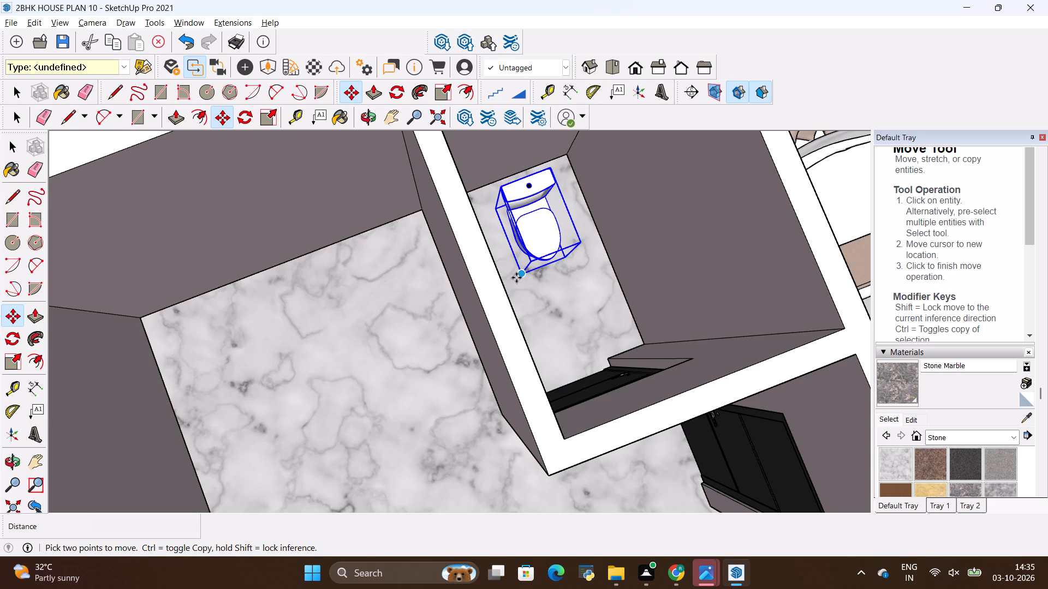
# Scale the toilet uniformly by about 1.13 from its upper front corner and deselect it.
pyautogui.moveTo(568, 256); pyautogui.dragTo(628, 195, button='middle')
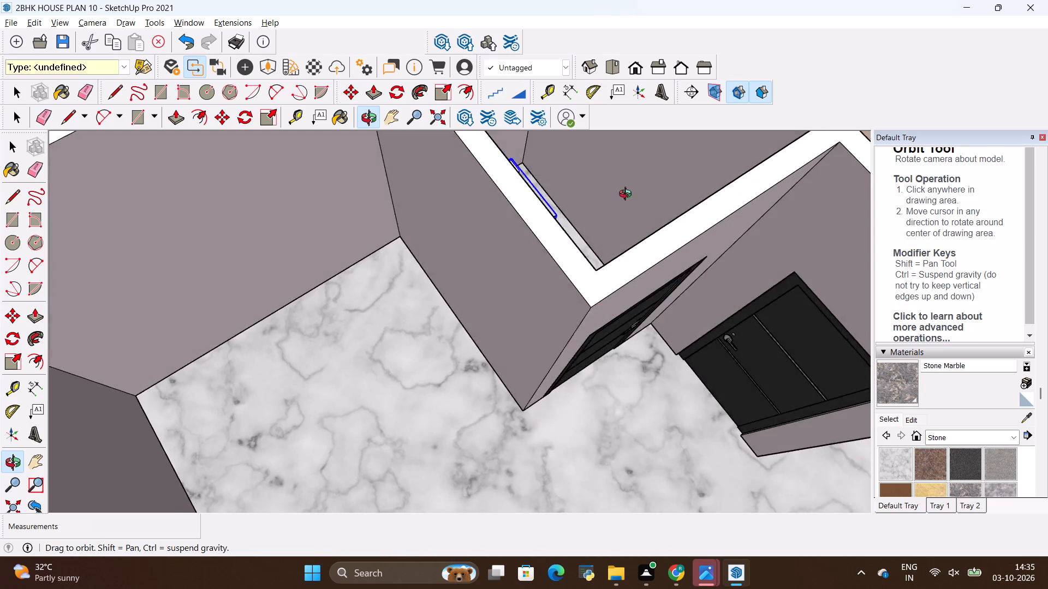
pyautogui.moveTo(628, 195); pyautogui.dragTo(586, 225, button='middle')
pyautogui.scroll(8, 546, 183)
pyautogui.moveTo(593, 336); pyautogui.dragTo(641, 215, button='middle')
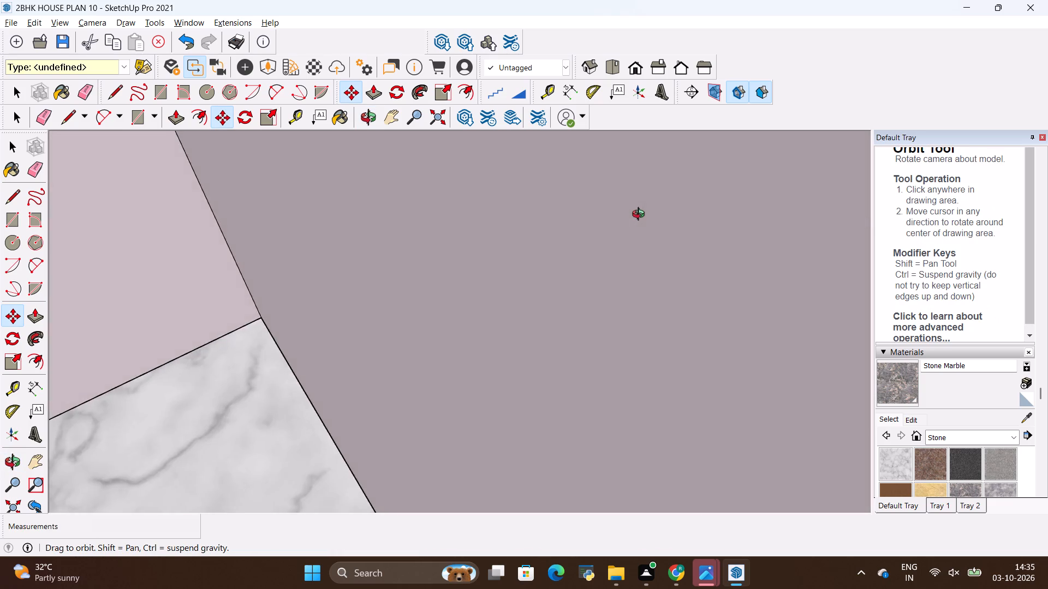
pyautogui.moveTo(641, 215); pyautogui.dragTo(501, 248, button='middle')
pyautogui.scroll(5, 515, 210)
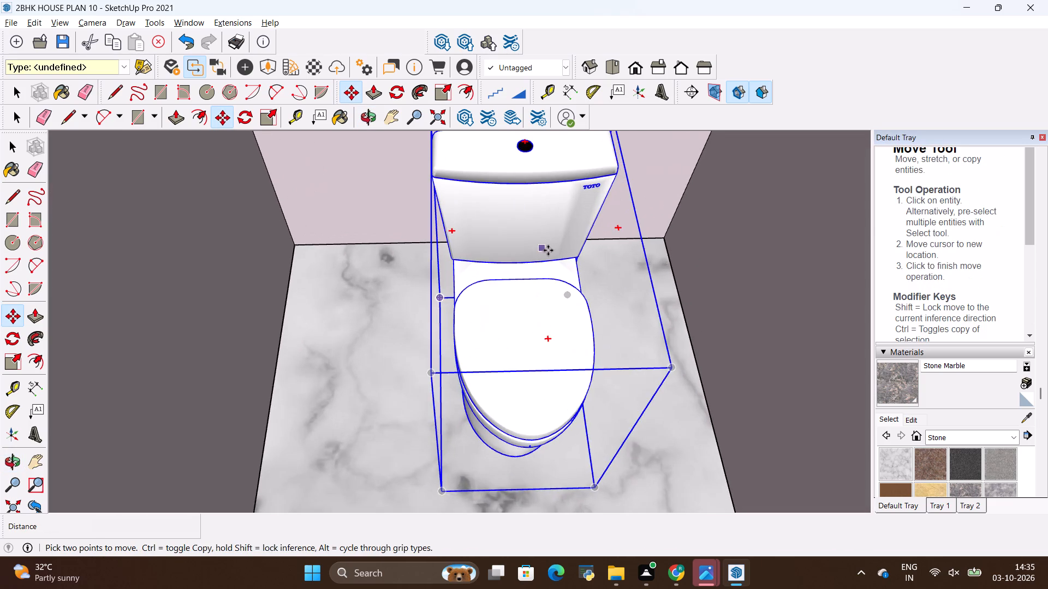
pyautogui.moveTo(548, 250); pyautogui.dragTo(552, 175, button='middle')
pyautogui.moveTo(527, 364); pyautogui.dragTo(655, 261, button='middle')
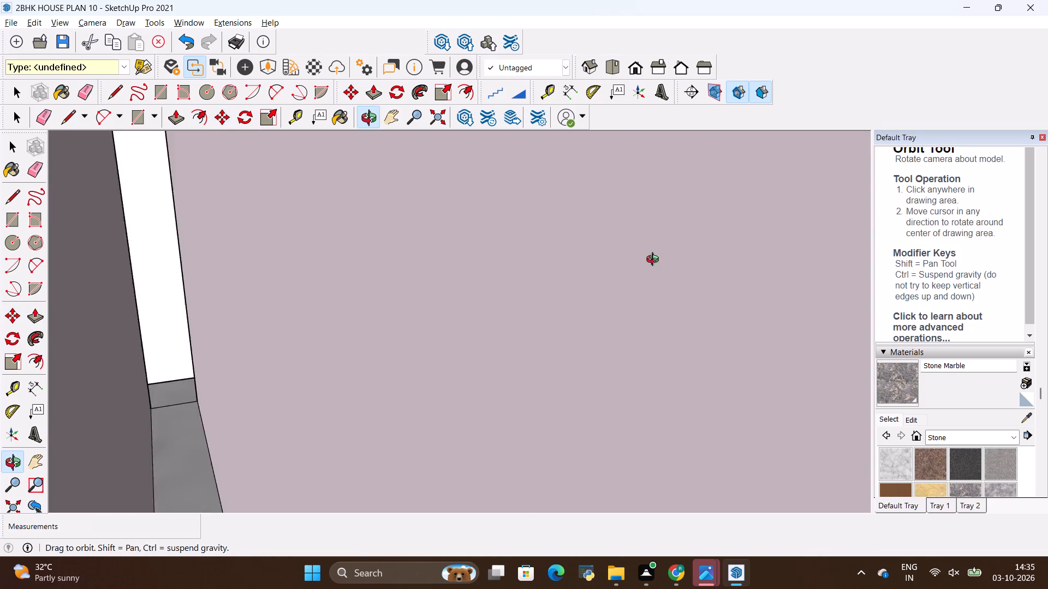
pyautogui.moveTo(655, 261); pyautogui.dragTo(584, 388, button='middle')
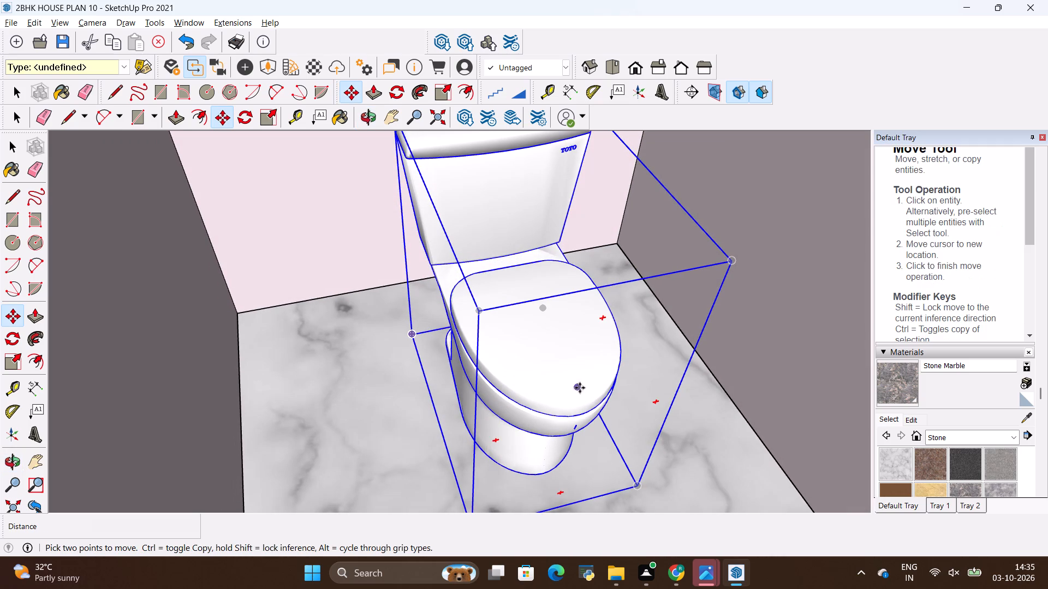
pyautogui.press('s')
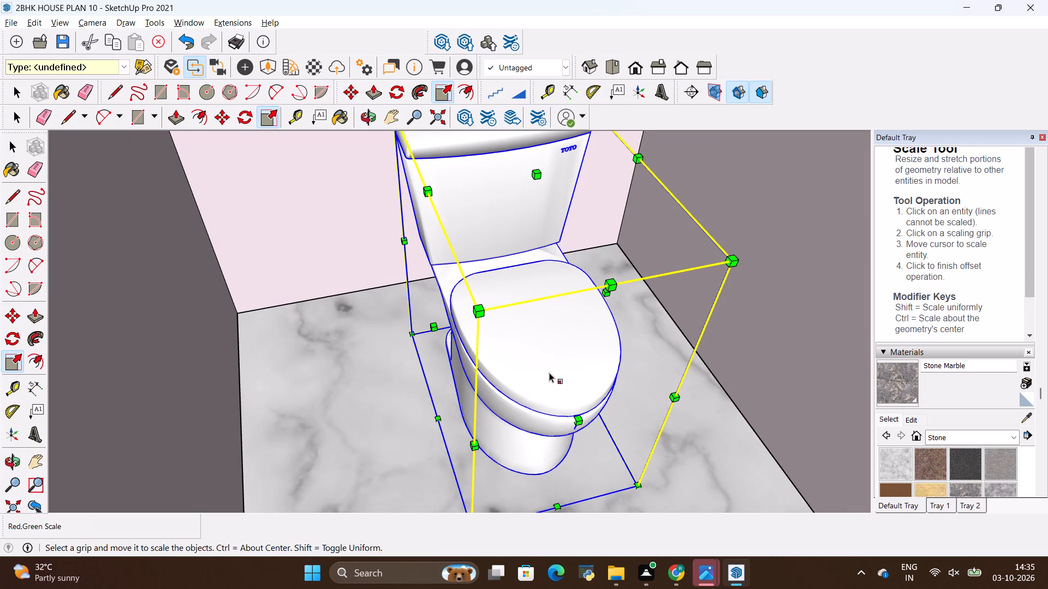
pyautogui.click(474, 313)
pyautogui.click(458, 314)
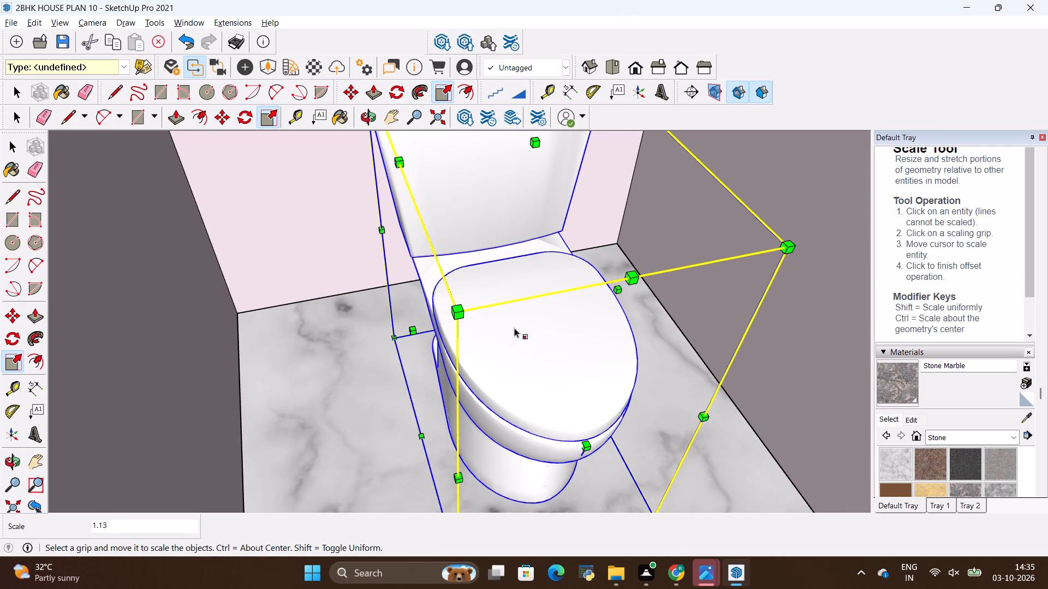
pyautogui.scroll(-3, 580, 279)
pyautogui.moveTo(588, 271); pyautogui.dragTo(569, 435, button='middle')
pyautogui.scroll(-18, 574, 406)
pyautogui.press('space')
pyautogui.click(543, 298)
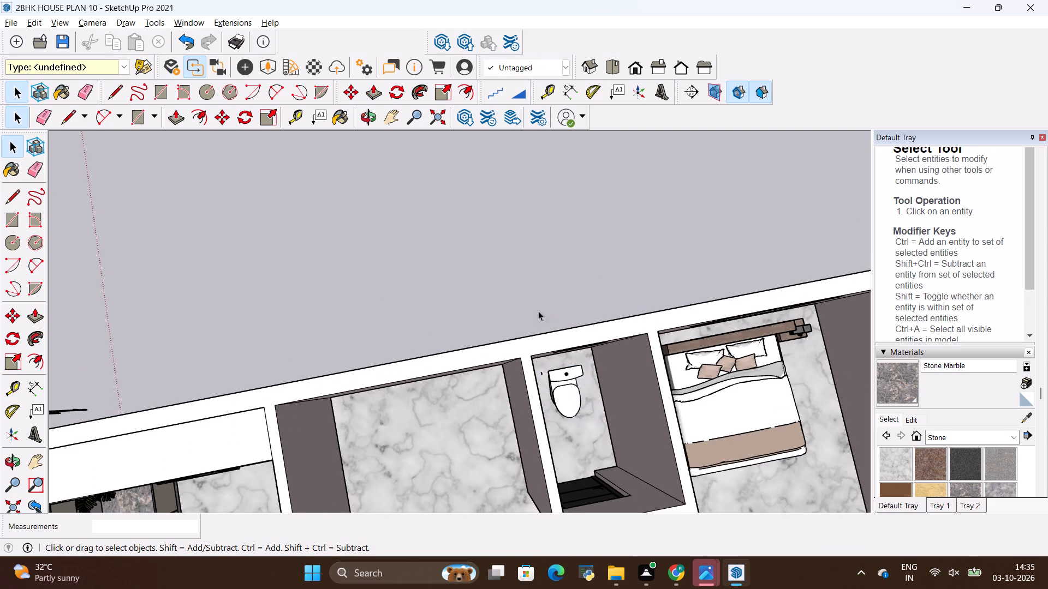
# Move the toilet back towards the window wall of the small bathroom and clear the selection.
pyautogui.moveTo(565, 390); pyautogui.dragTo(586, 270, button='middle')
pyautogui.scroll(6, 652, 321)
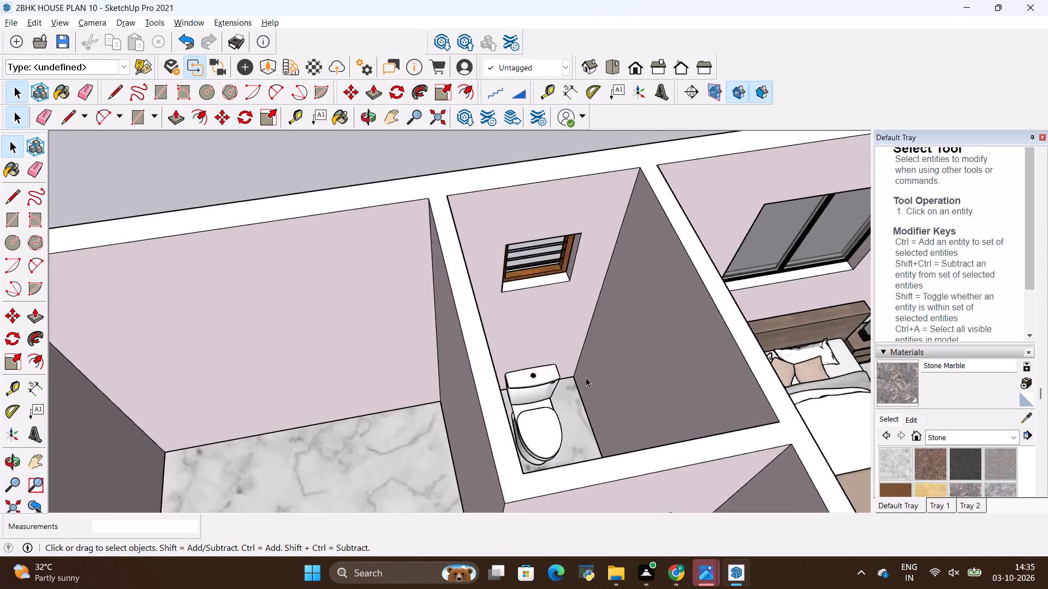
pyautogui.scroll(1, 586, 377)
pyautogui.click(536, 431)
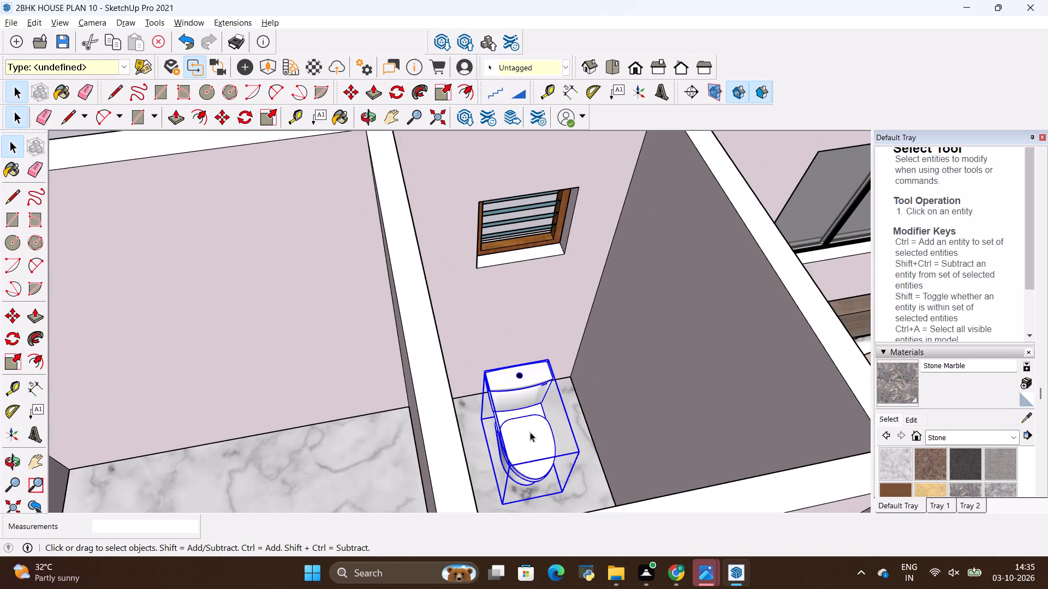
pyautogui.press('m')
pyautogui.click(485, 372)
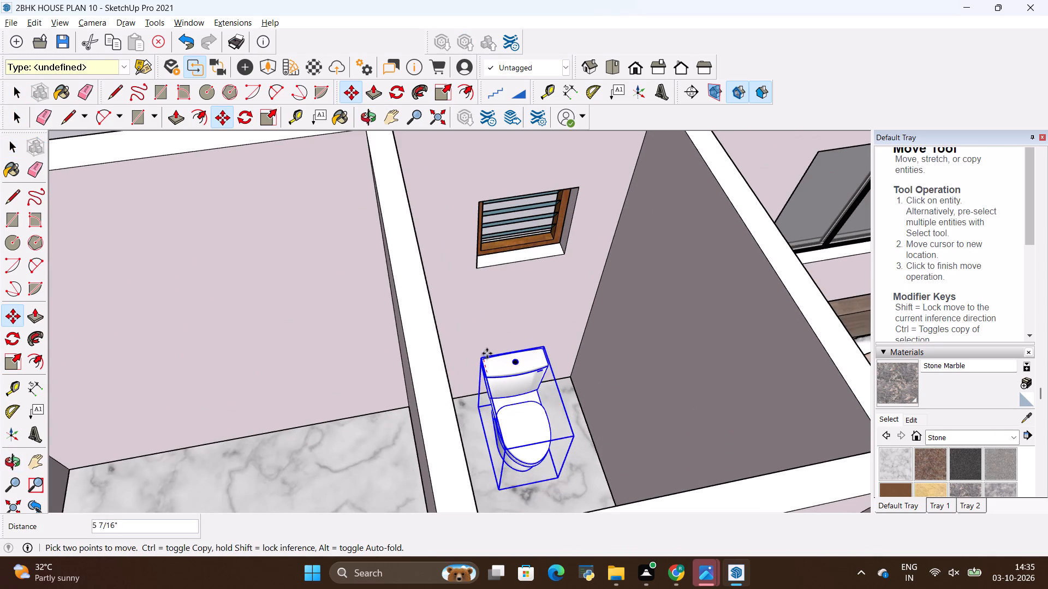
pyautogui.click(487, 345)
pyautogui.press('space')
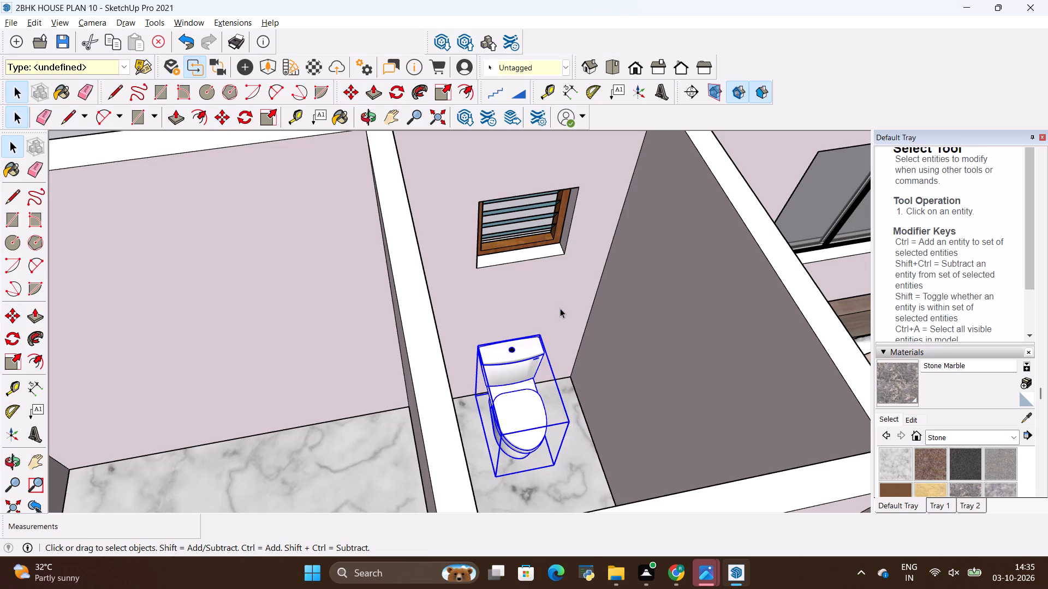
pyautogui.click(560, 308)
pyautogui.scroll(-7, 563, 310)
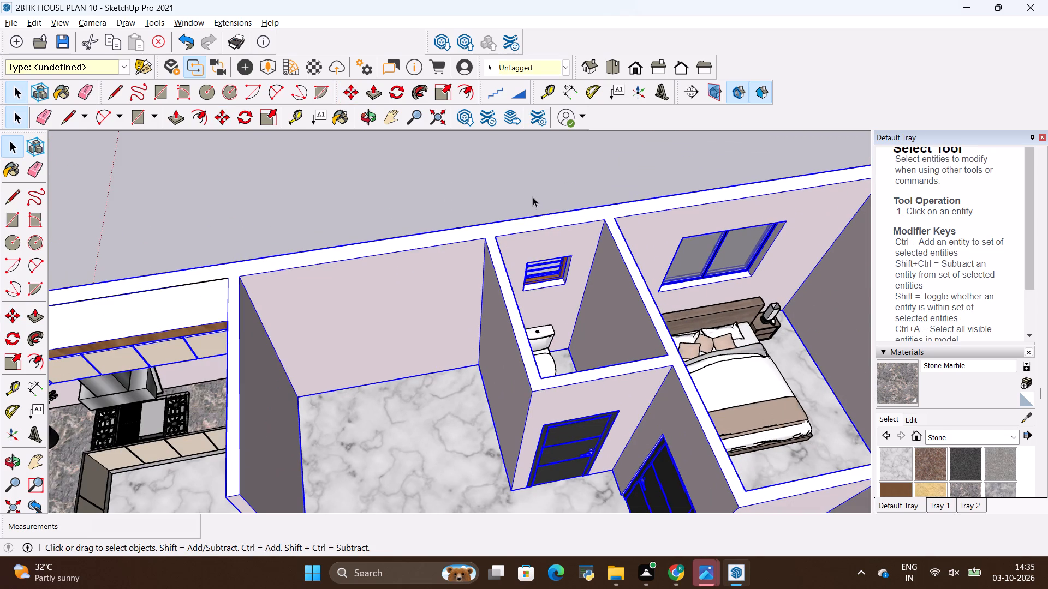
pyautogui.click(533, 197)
# Rotate the toilet 90° clockwise in the horizontal plane, picking the rotation centre on the hall floor, and deselect it.
pyautogui.scroll(3, 555, 335)
pyautogui.scroll(-9, 520, 326)
pyautogui.moveTo(511, 326); pyautogui.dragTo(557, 364, button='middle')
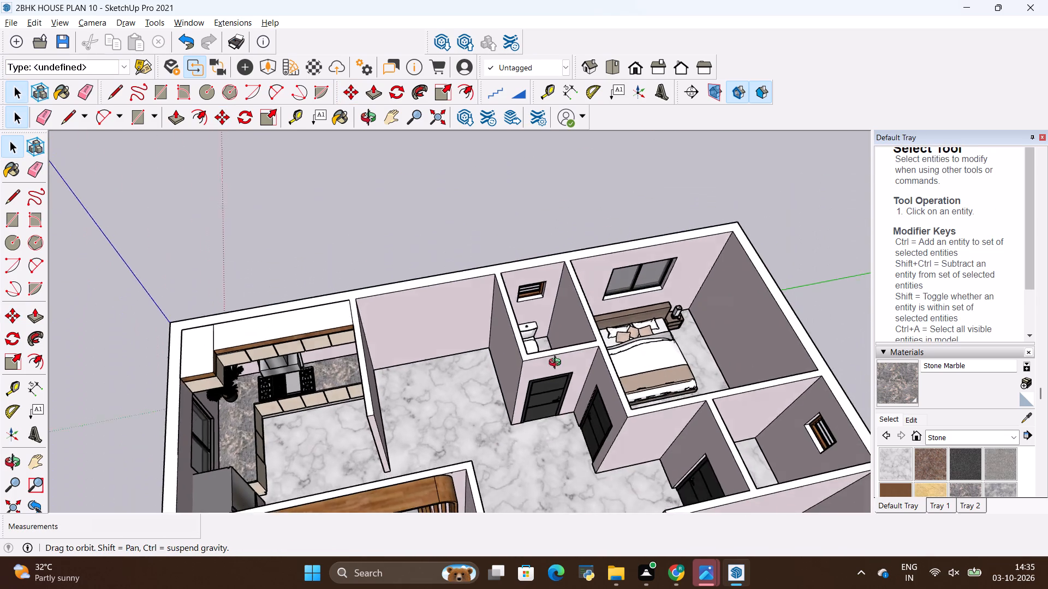
pyautogui.moveTo(557, 364); pyautogui.dragTo(473, 370, button='middle')
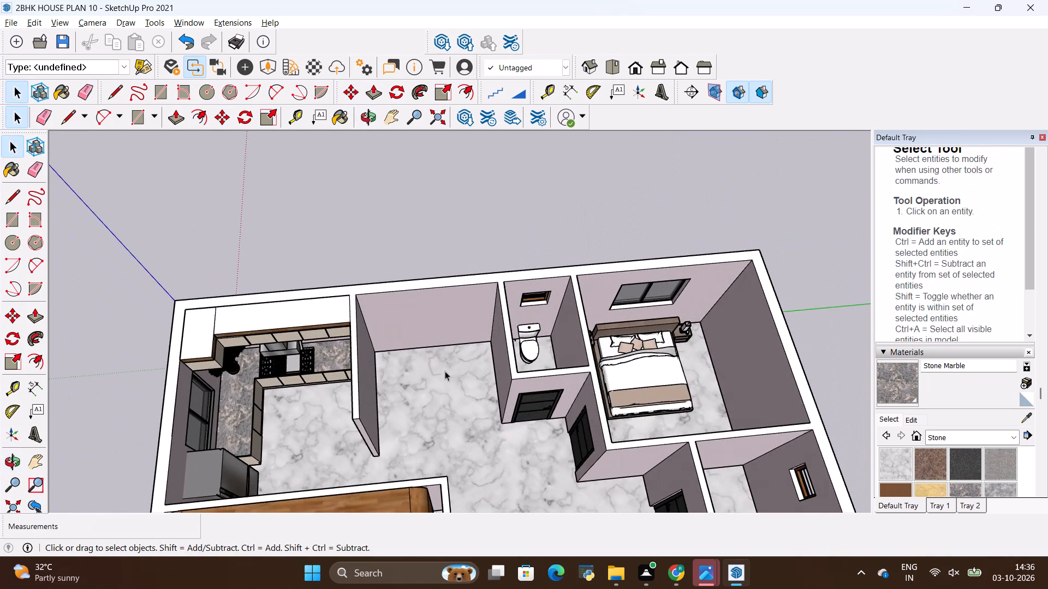
pyautogui.scroll(-3, 443, 369)
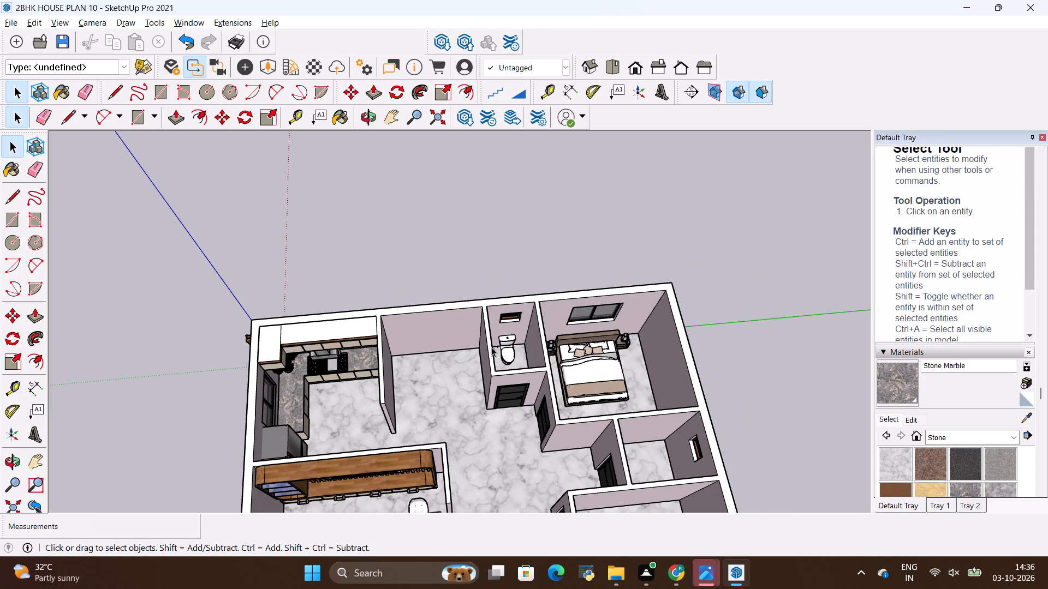
pyautogui.click(504, 352)
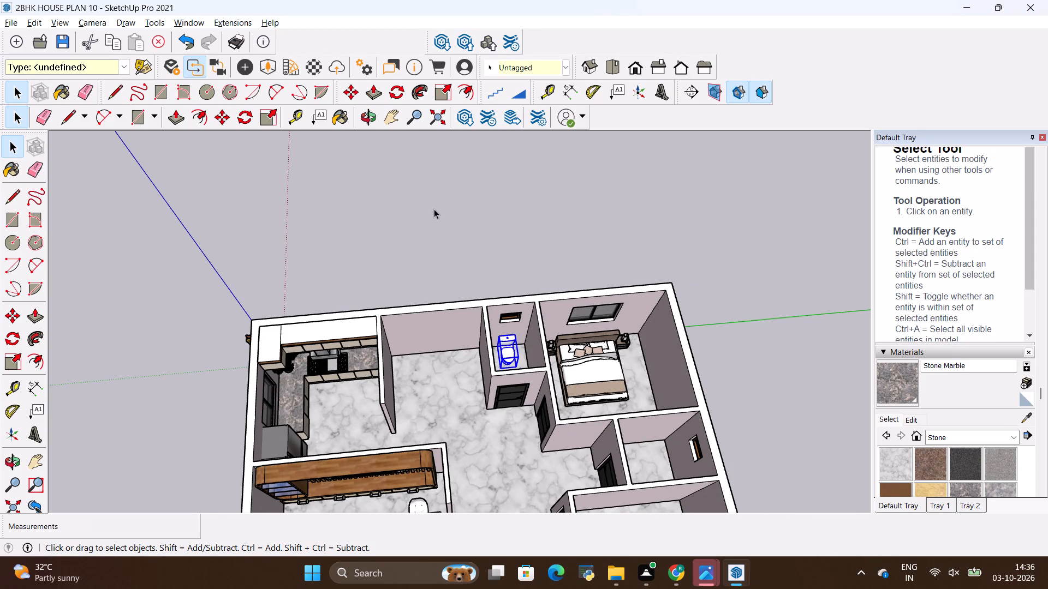
pyautogui.click(396, 92)
pyautogui.scroll(-3, 400, 80)
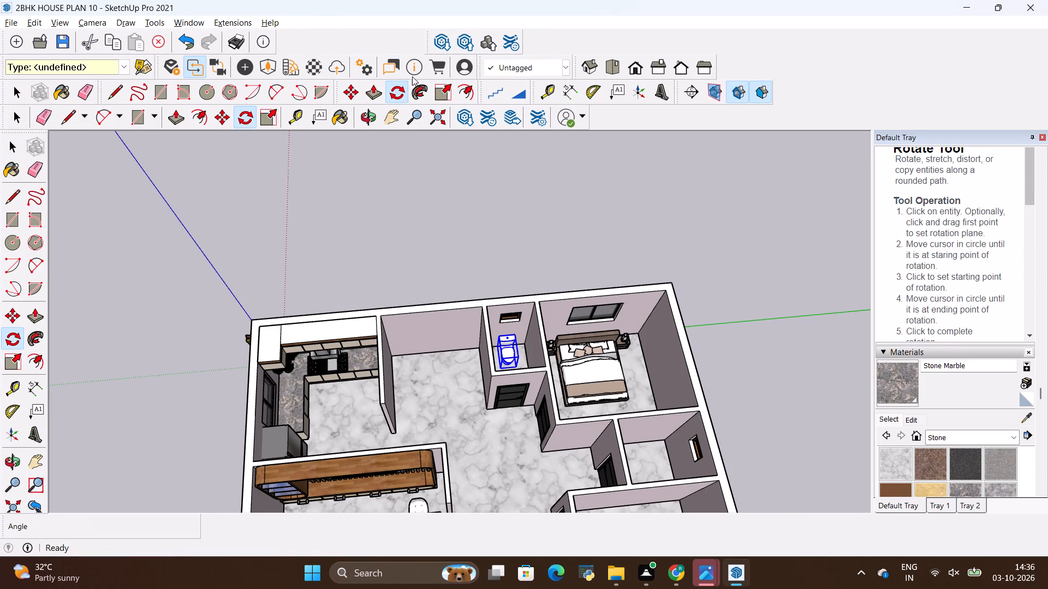
pyautogui.scroll(-2, 412, 76)
pyautogui.scroll(-5, 522, 332)
pyautogui.scroll(-2, 513, 400)
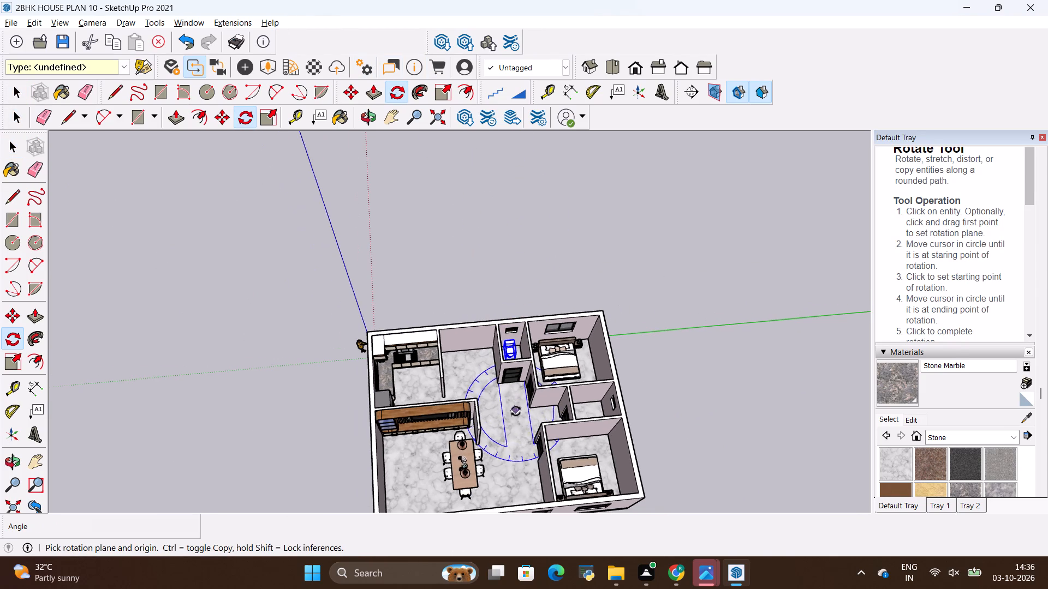
pyautogui.click(521, 450)
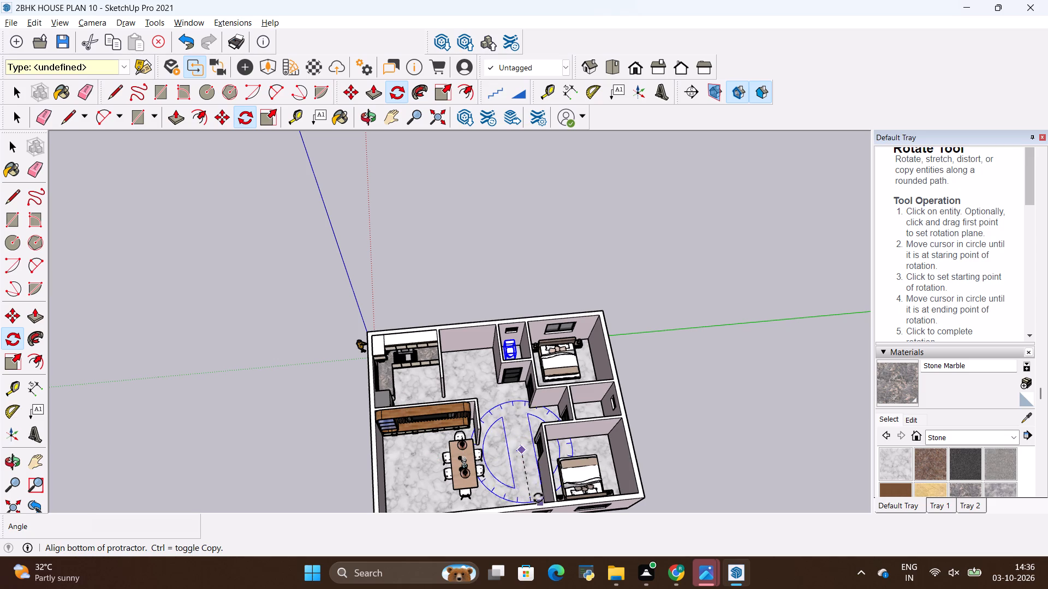
pyautogui.click(524, 493)
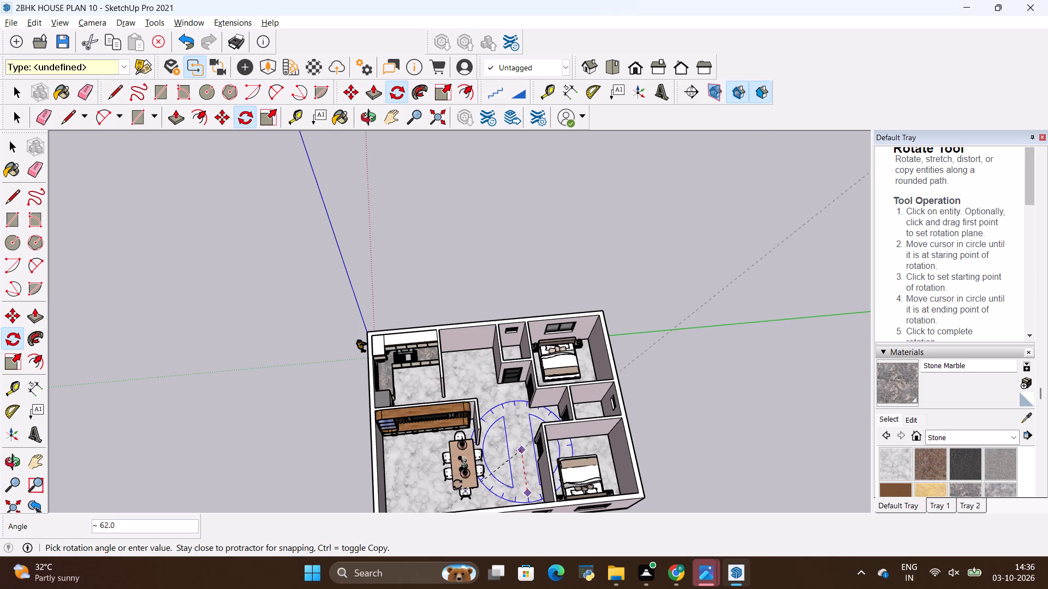
pyautogui.click(418, 456)
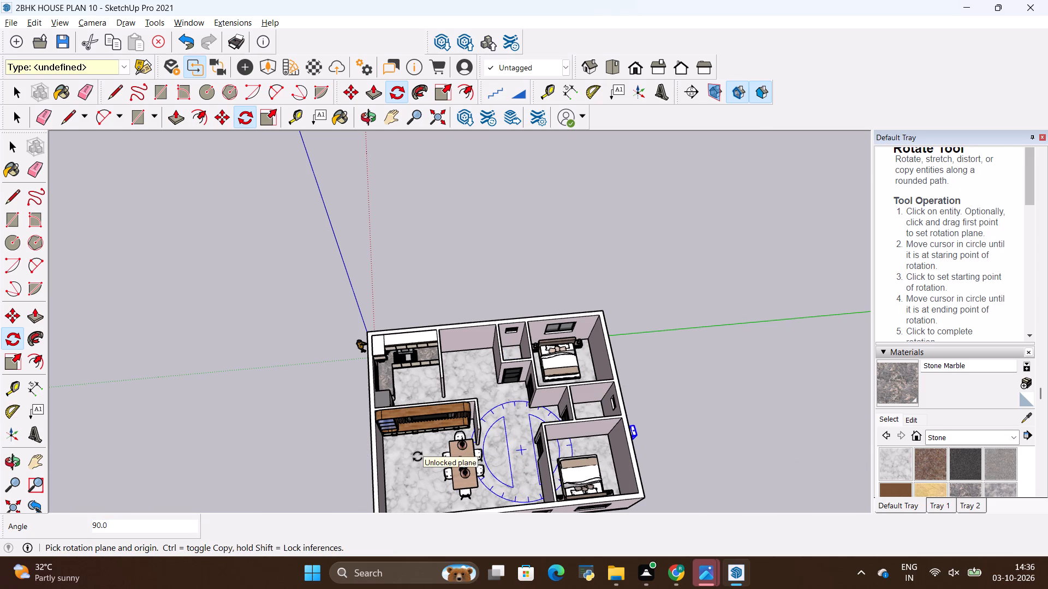
pyautogui.press('space')
pyautogui.click(303, 418)
# Move the rotated toilet from outside the house into the bathroom between the two bedrooms, with its tank towards the exterior wall.
pyautogui.scroll(2, 658, 451)
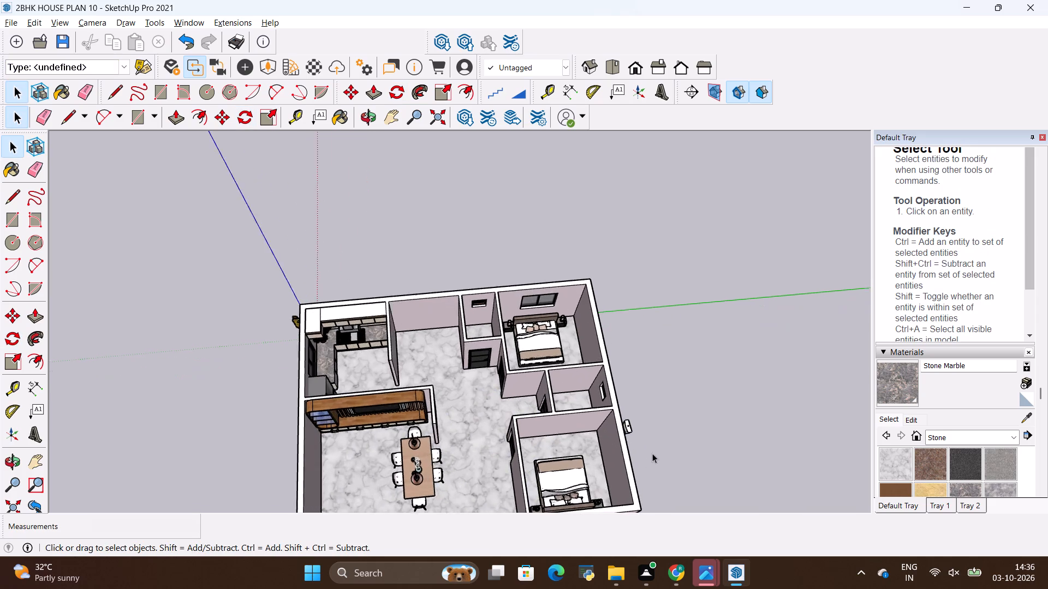
pyautogui.scroll(5, 652, 453)
pyautogui.moveTo(640, 459); pyautogui.dragTo(539, 432, button='middle')
pyautogui.click(568, 477)
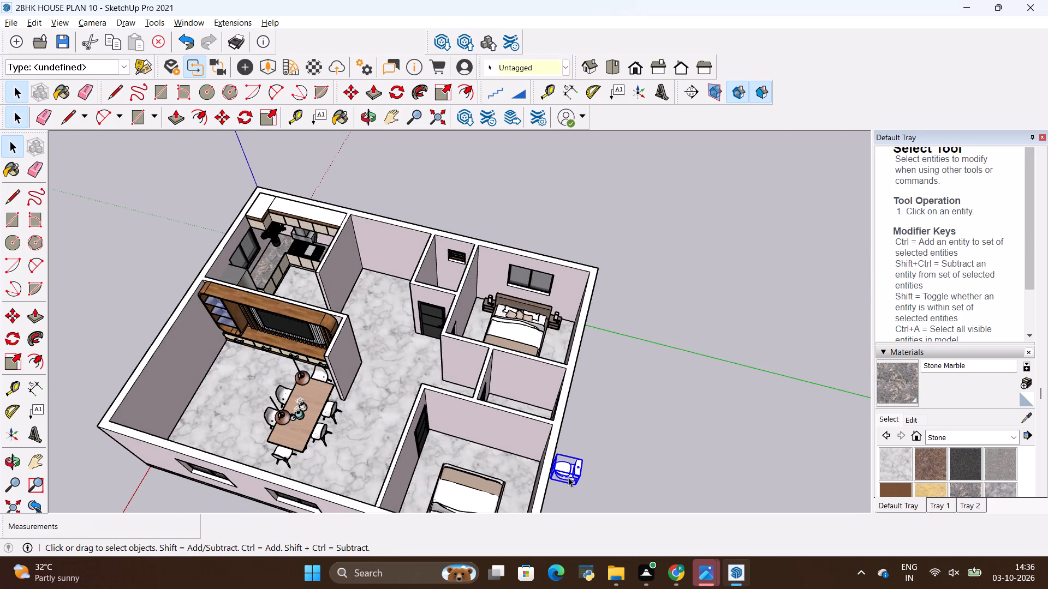
pyautogui.press('m')
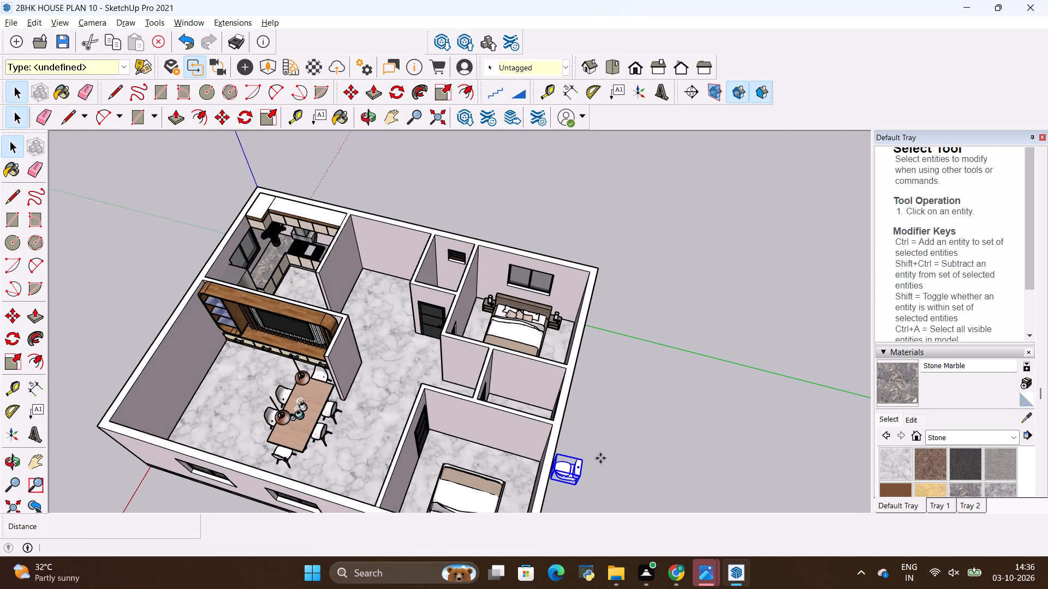
pyautogui.click(585, 473)
pyautogui.scroll(2, 533, 403)
pyautogui.moveTo(534, 402); pyautogui.dragTo(521, 426, button='middle')
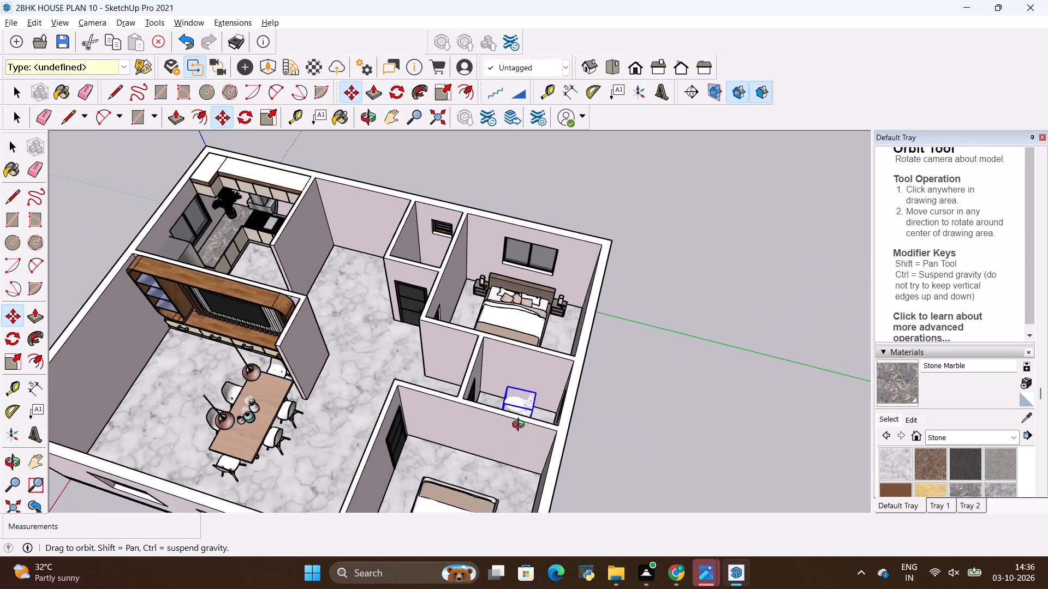
pyautogui.moveTo(521, 426); pyautogui.dragTo(493, 472, button='middle')
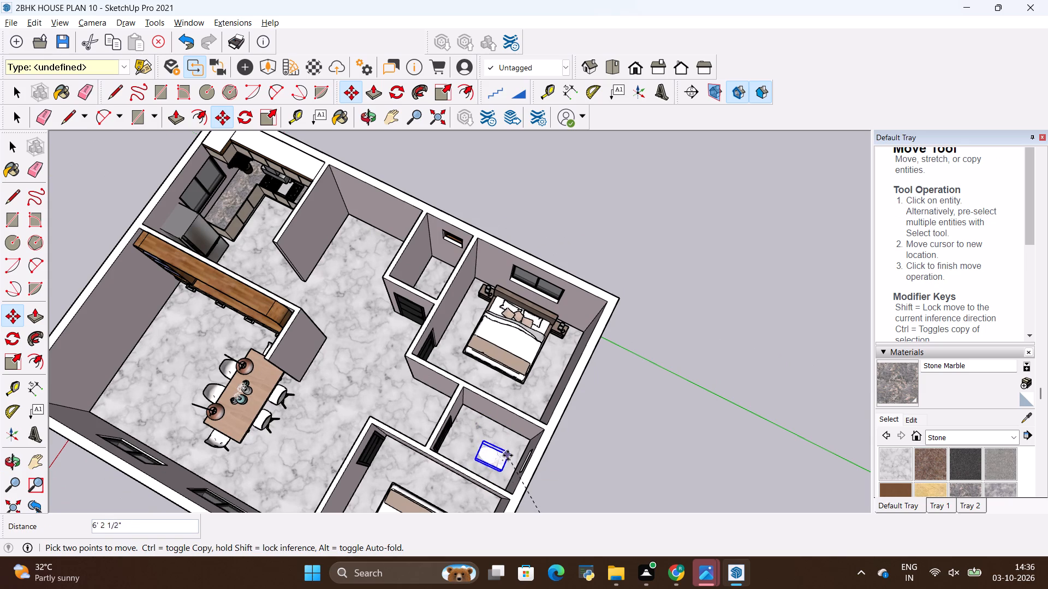
pyautogui.click(513, 458)
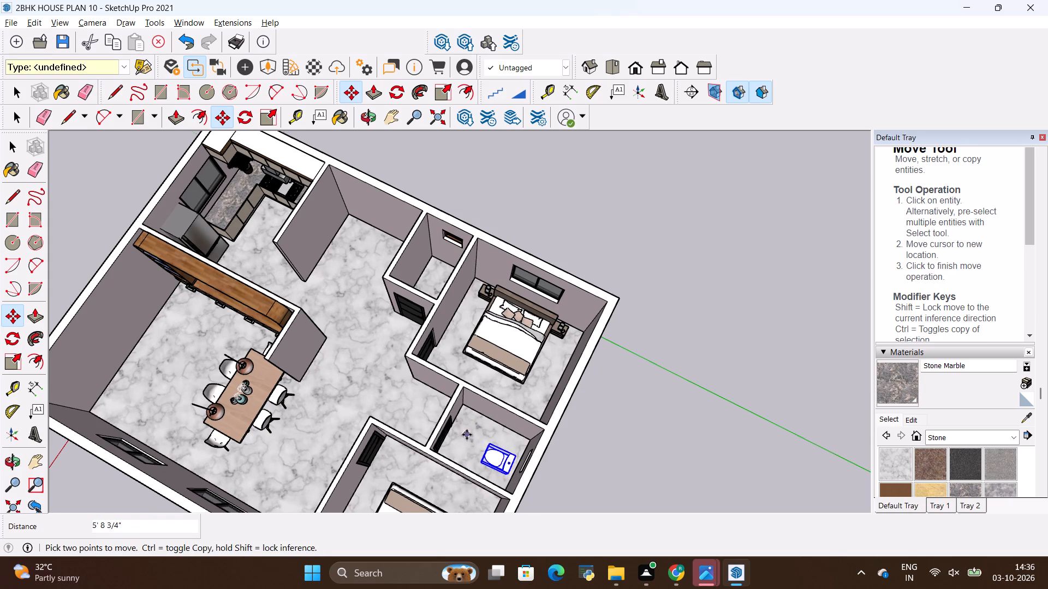
pyautogui.press('space')
pyautogui.click(467, 435)
# Examine the toilet's placement in the bathroom between the bedrooms, plus the TV unit, kitchen and neighbouring rooms, from several angles.
pyautogui.moveTo(467, 456); pyautogui.dragTo(741, 369, button='middle')
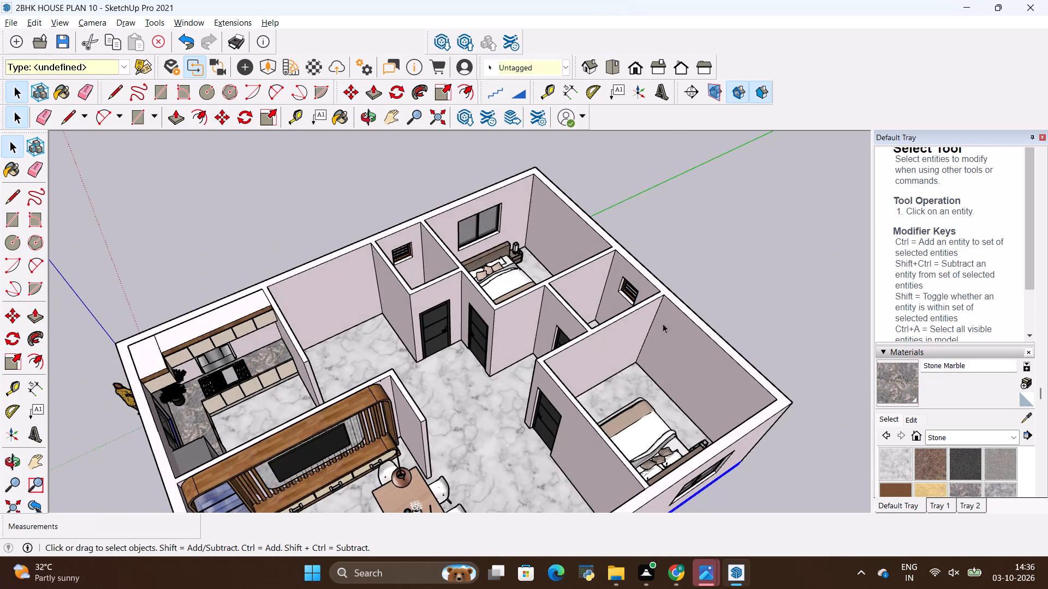
pyautogui.scroll(5, 635, 305)
pyautogui.moveTo(474, 346); pyautogui.dragTo(598, 455, button='middle')
pyautogui.scroll(7, 565, 265)
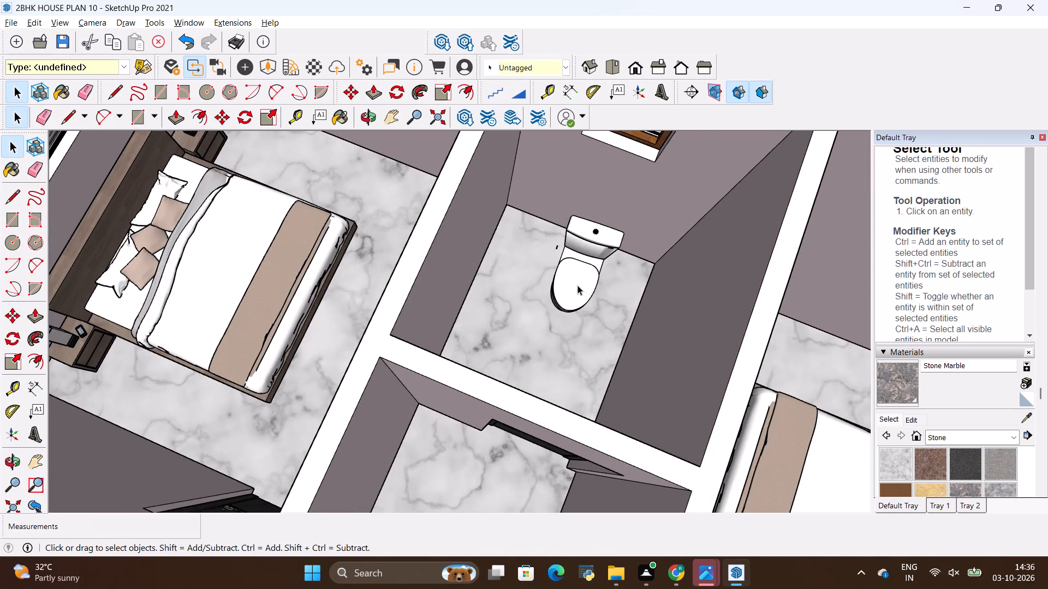
pyautogui.moveTo(580, 286); pyautogui.dragTo(581, 225, button='middle')
pyautogui.scroll(8, 587, 218)
pyautogui.moveTo(609, 323); pyautogui.dragTo(574, 242, button='middle')
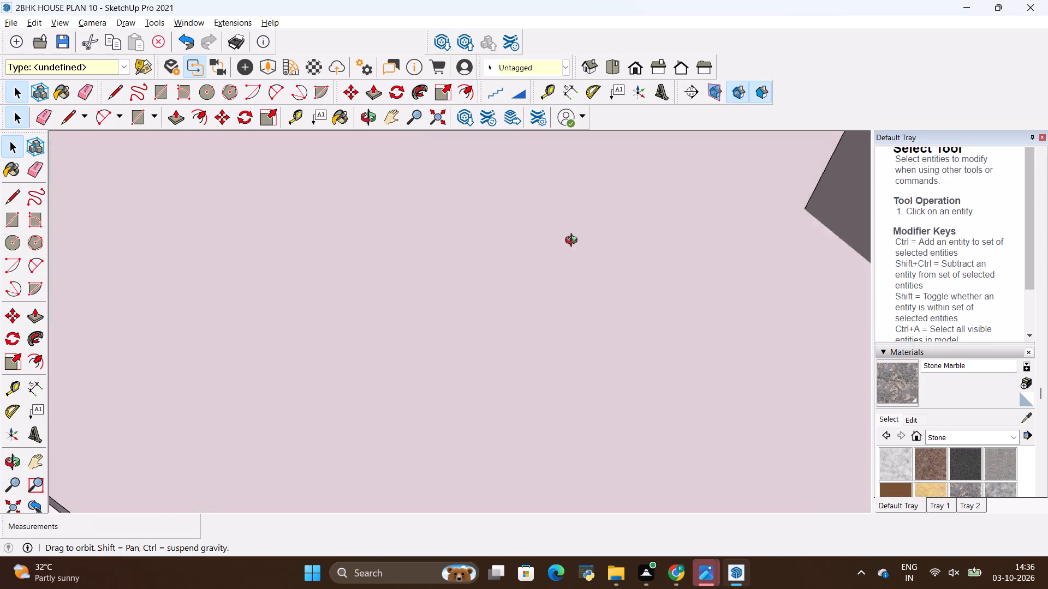
pyautogui.moveTo(574, 242); pyautogui.dragTo(576, 336, button='middle')
pyautogui.scroll(-19, 600, 360)
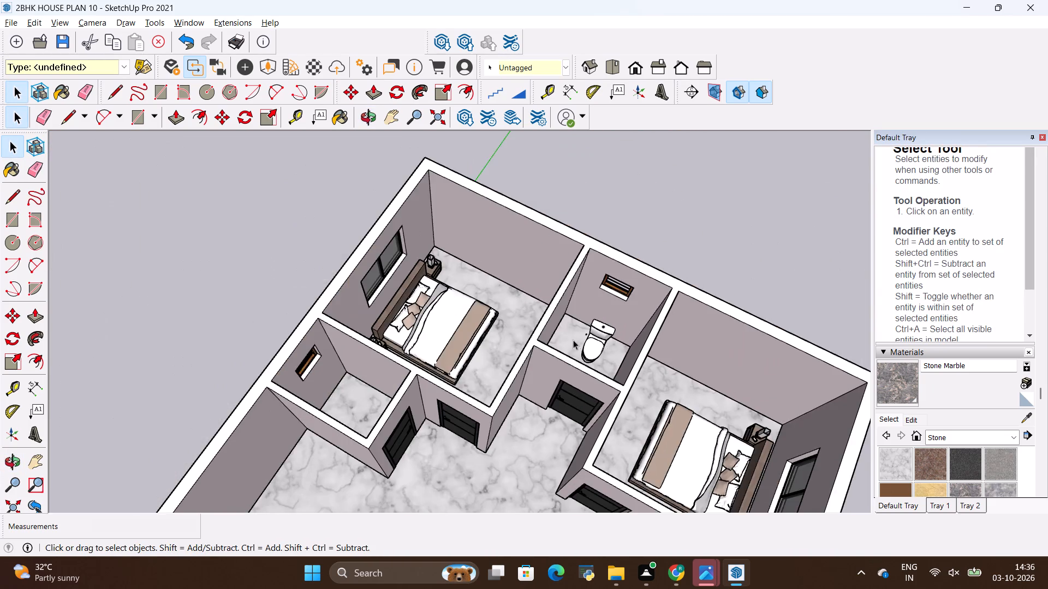
pyautogui.moveTo(573, 338); pyautogui.dragTo(413, 277, button='middle')
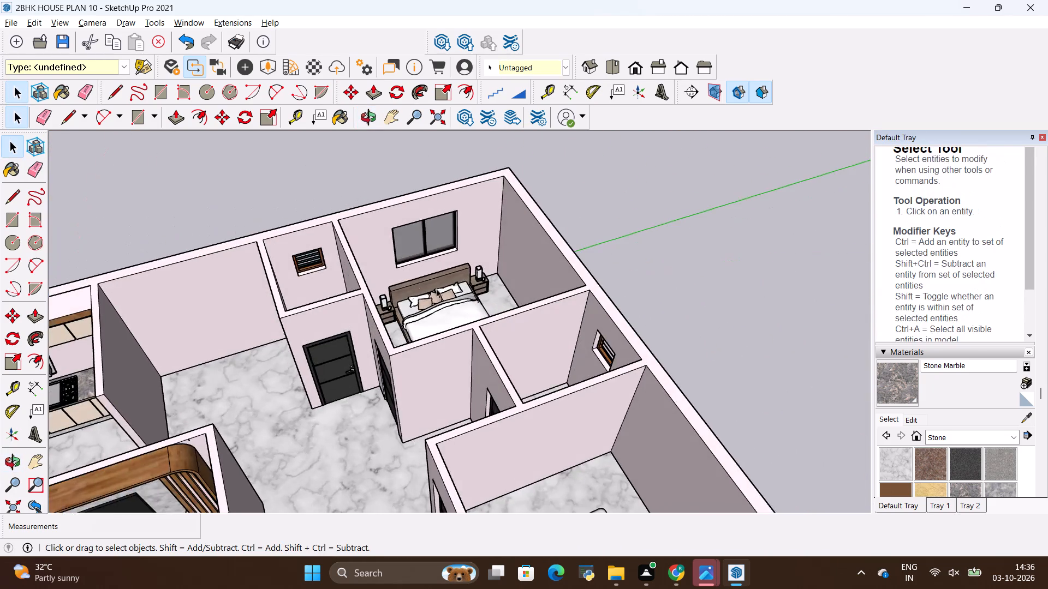
pyautogui.scroll(-5, 444, 289)
pyautogui.scroll(-3, 506, 261)
pyautogui.scroll(5, 337, 345)
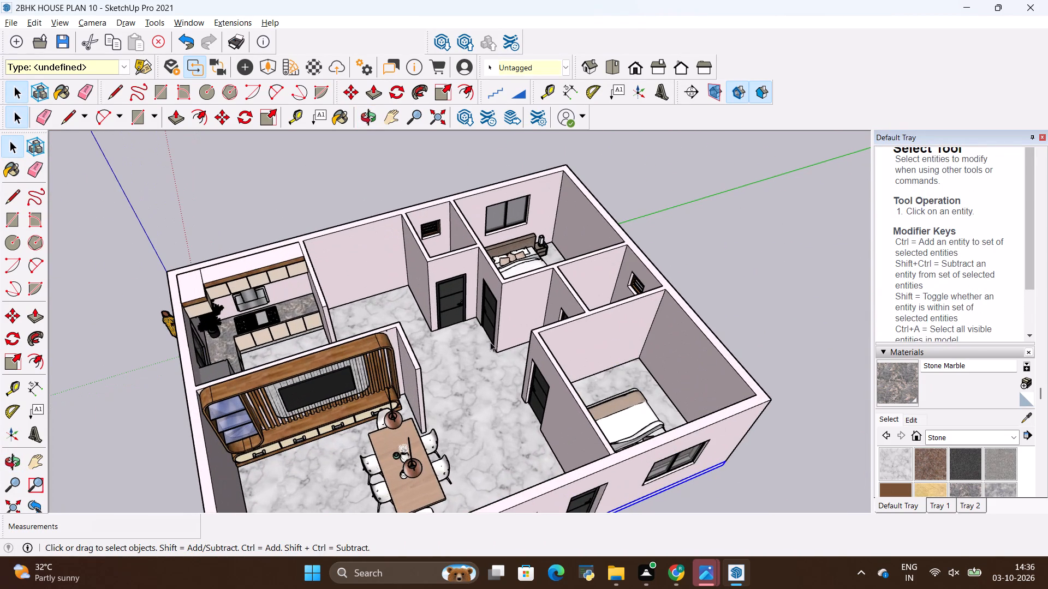
pyautogui.scroll(3, 0, 399)
pyautogui.scroll(9, 149, 380)
pyautogui.moveTo(306, 376); pyautogui.dragTo(284, 312, button='middle')
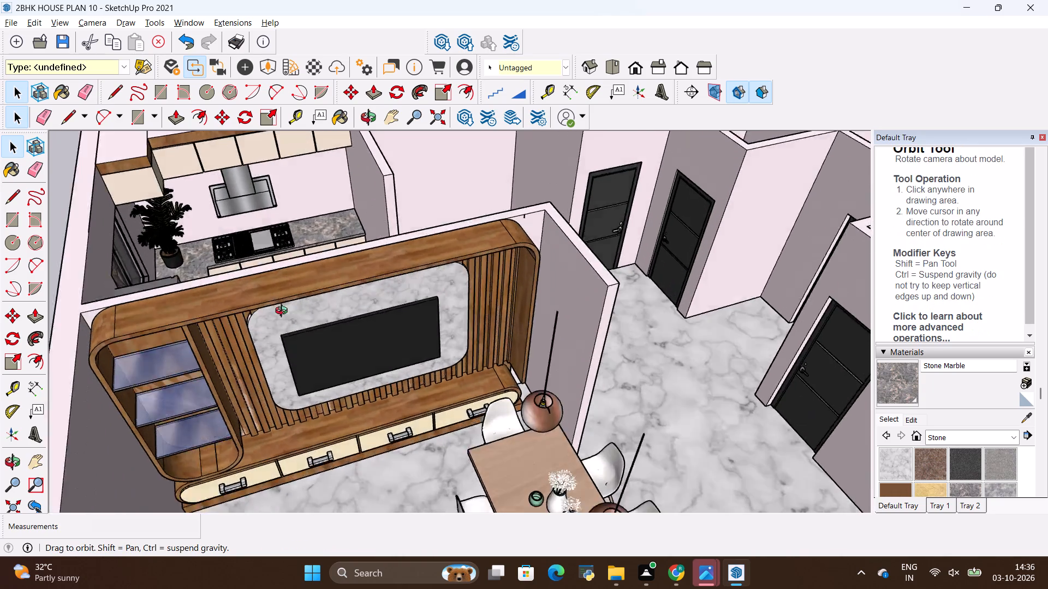
pyautogui.moveTo(284, 312); pyautogui.dragTo(321, 479, button='middle')
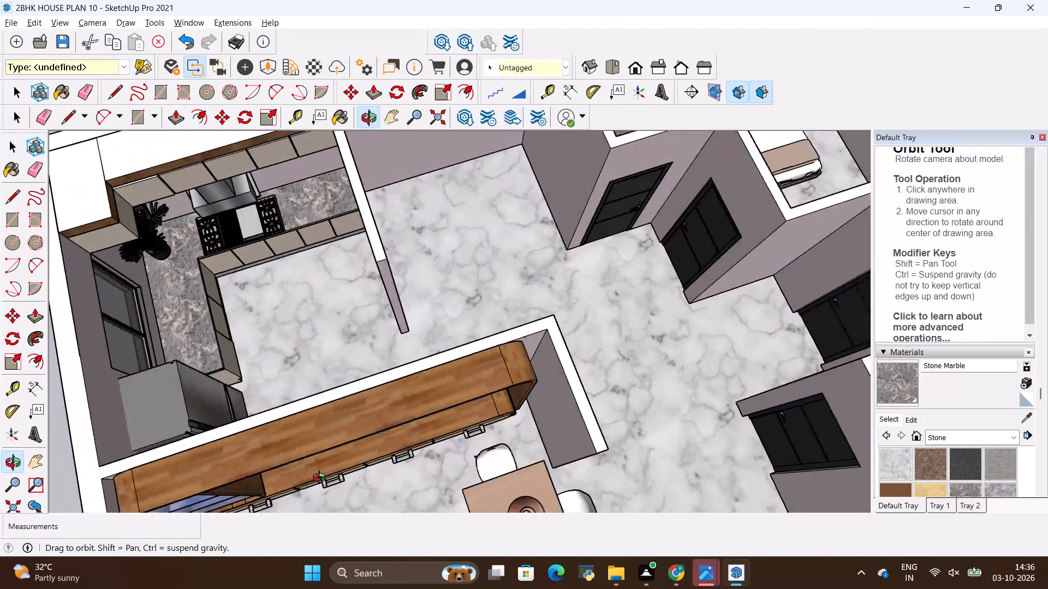
pyautogui.moveTo(321, 479); pyautogui.dragTo(342, 426, button='middle')
pyautogui.scroll(-3, 340, 414)
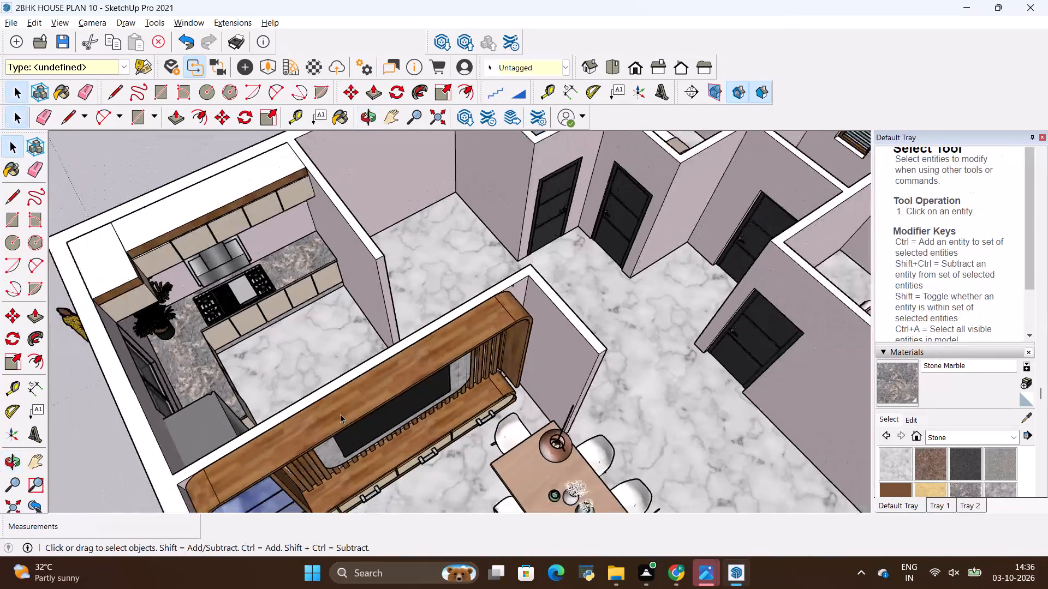
pyautogui.scroll(-7, 340, 414)
pyautogui.scroll(4, 628, 311)
pyautogui.scroll(-6, 567, 366)
pyautogui.scroll(7, 623, 217)
pyautogui.moveTo(629, 275); pyautogui.dragTo(629, 276, button='middle')
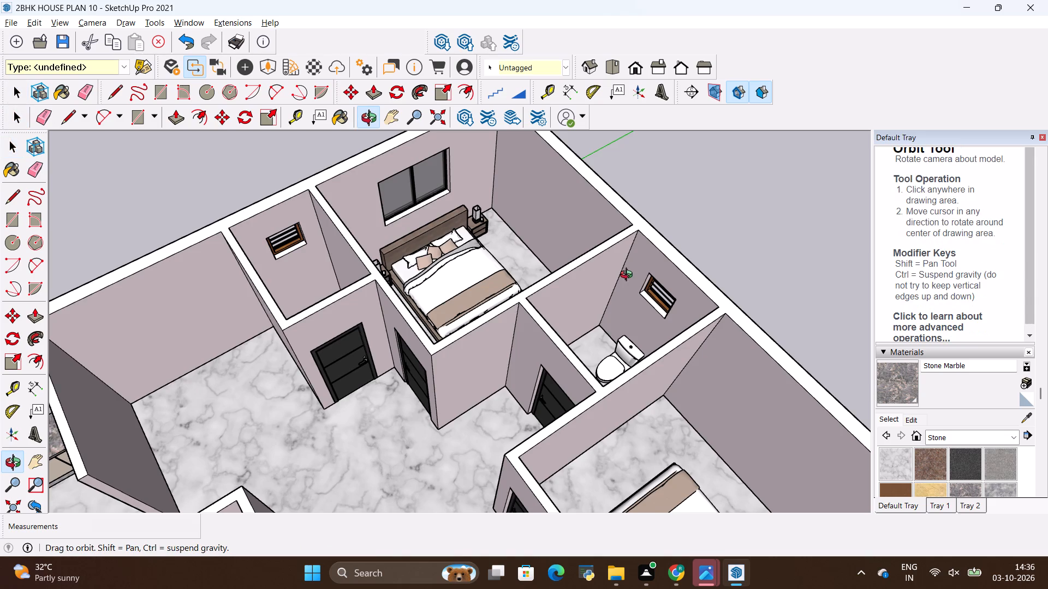
pyautogui.moveTo(629, 276); pyautogui.dragTo(695, 281, button='middle')
pyautogui.scroll(8, 657, 300)
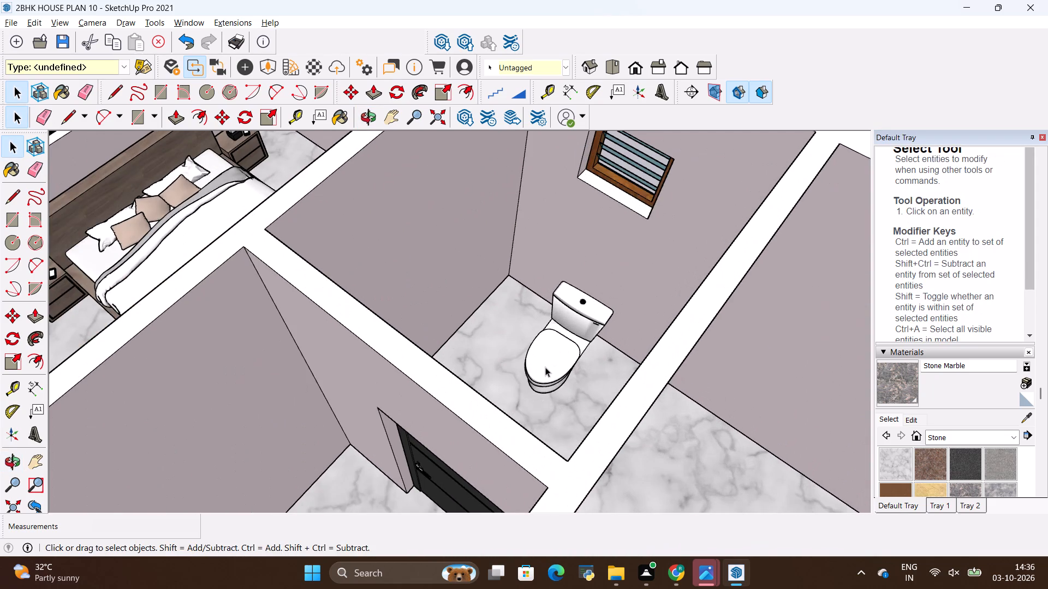
pyautogui.scroll(-7, 545, 367)
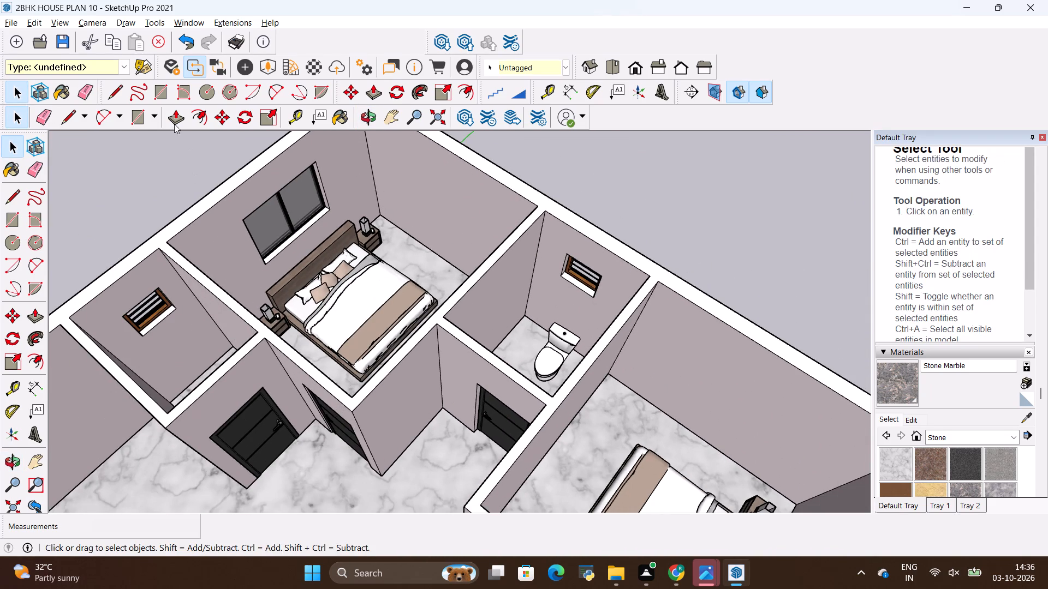
# Import the mirror component from the ALL 3D WAREHOUSE ITEMS folder, accepting the newer file version.
pyautogui.click(9, 22)
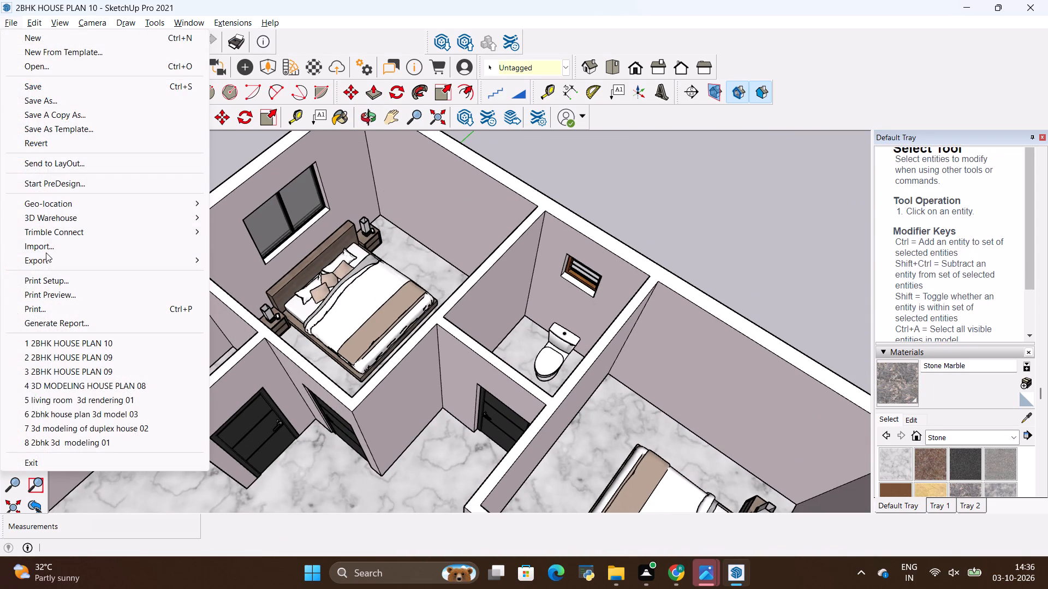
pyautogui.click(47, 247)
pyautogui.scroll(-1, 522, 239)
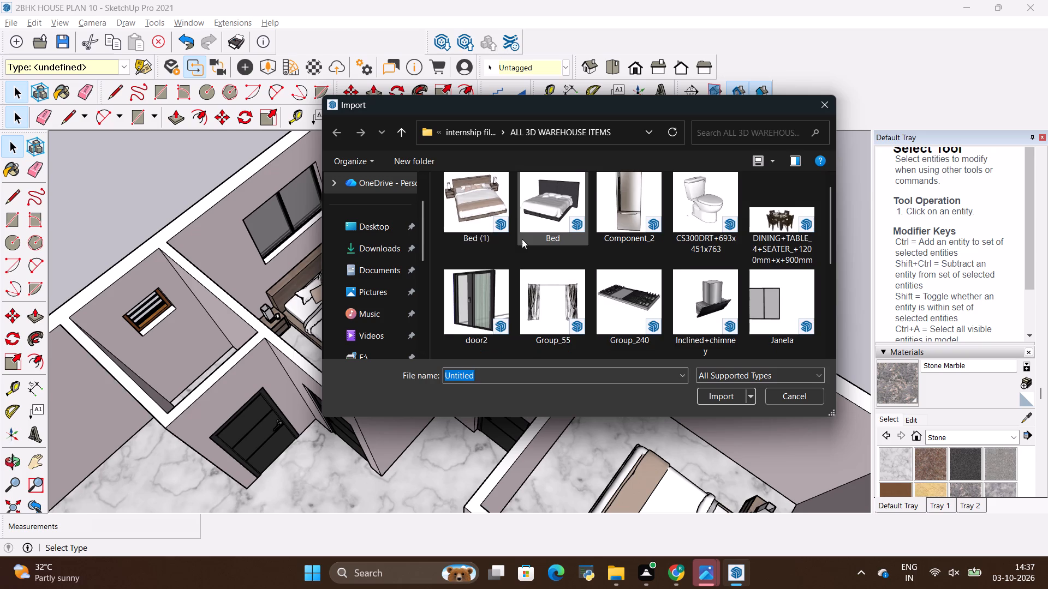
pyautogui.scroll(-2, 522, 239)
pyautogui.scroll(-3, 634, 242)
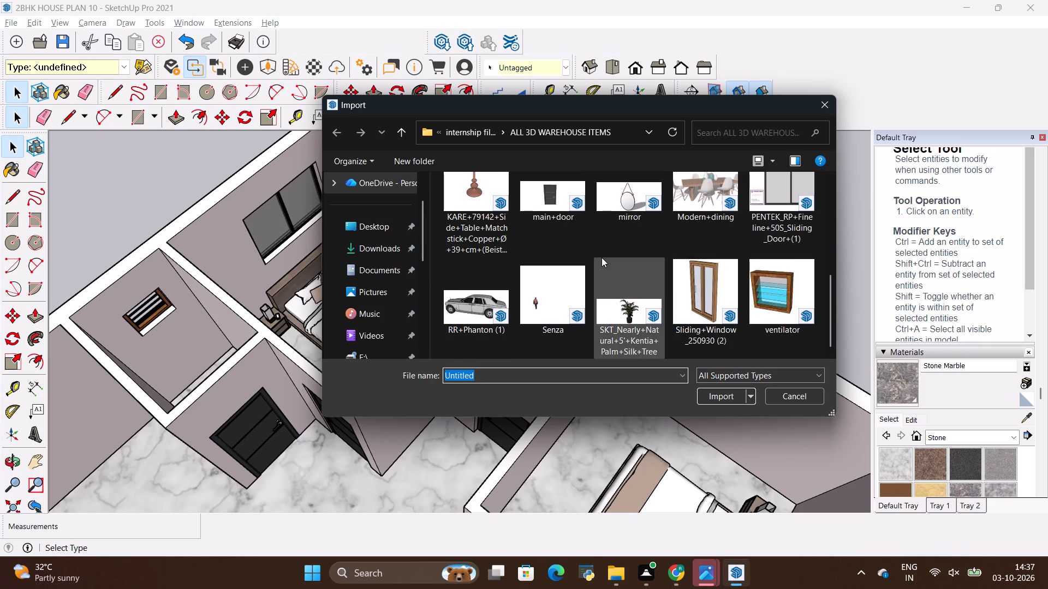
pyautogui.click(626, 200)
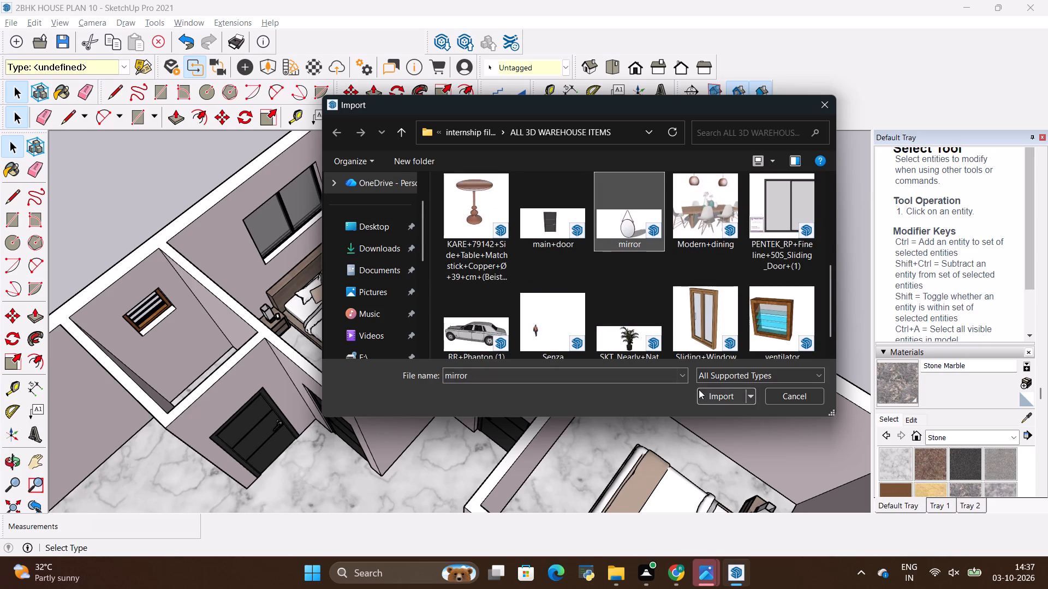
pyautogui.click(699, 390)
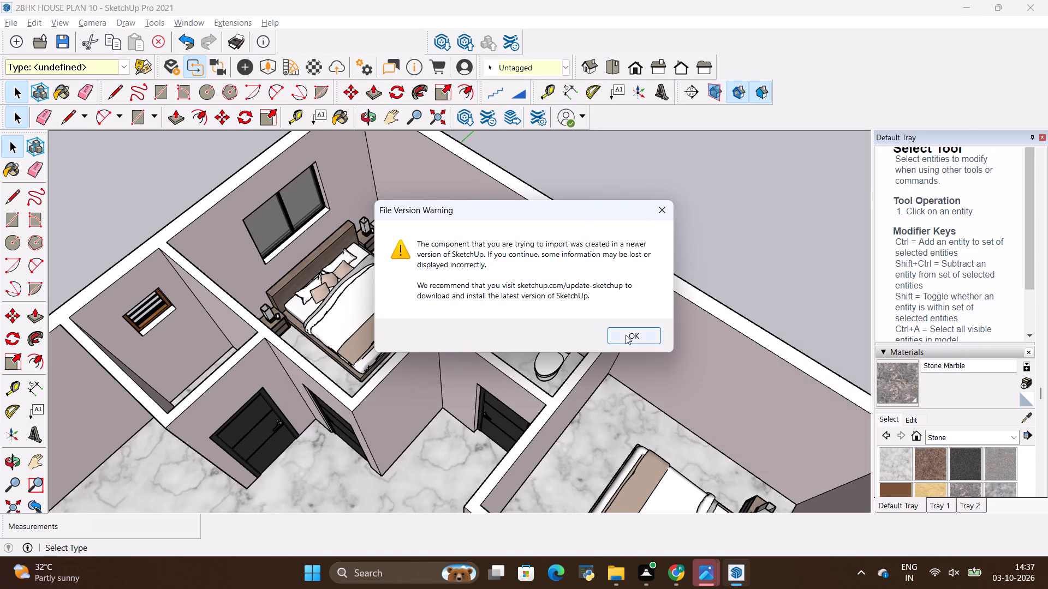
pyautogui.click(626, 335)
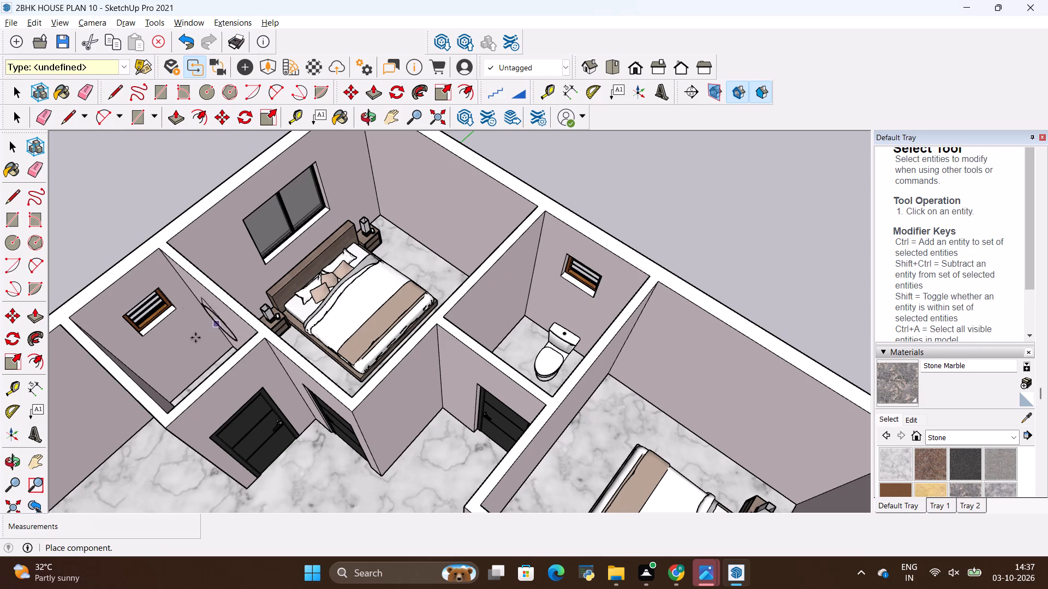
# Place the mirror on the small bathroom's wall shared with the adjacent bedroom, near the ventilator wall.
pyautogui.moveTo(177, 353); pyautogui.dragTo(341, 289, button='middle')
pyautogui.scroll(-2, 349, 286)
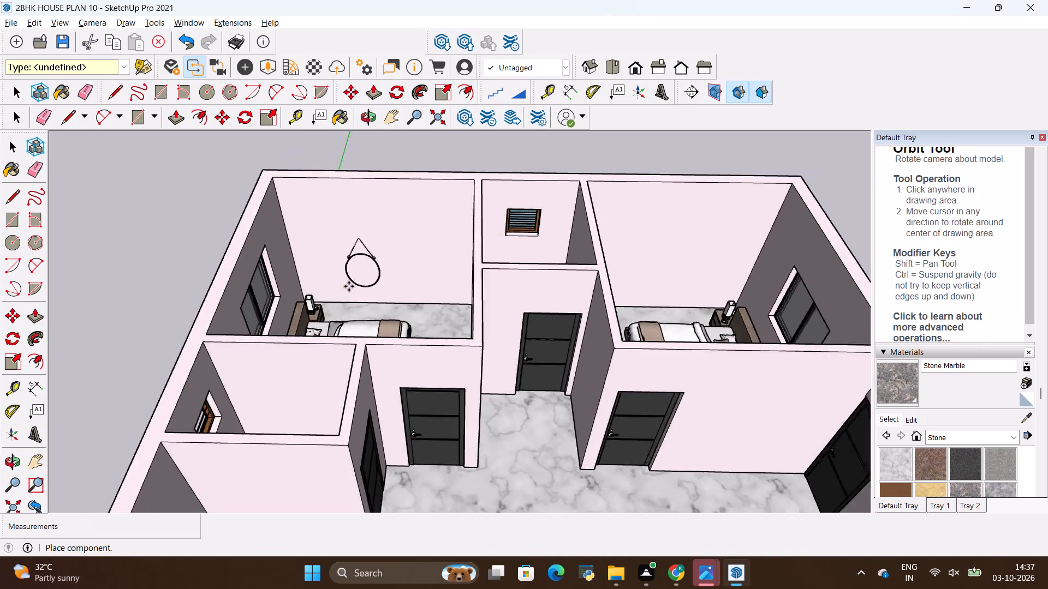
pyautogui.scroll(-3, 349, 286)
pyautogui.scroll(8, 256, 376)
pyautogui.moveTo(334, 341); pyautogui.dragTo(318, 444, button='middle')
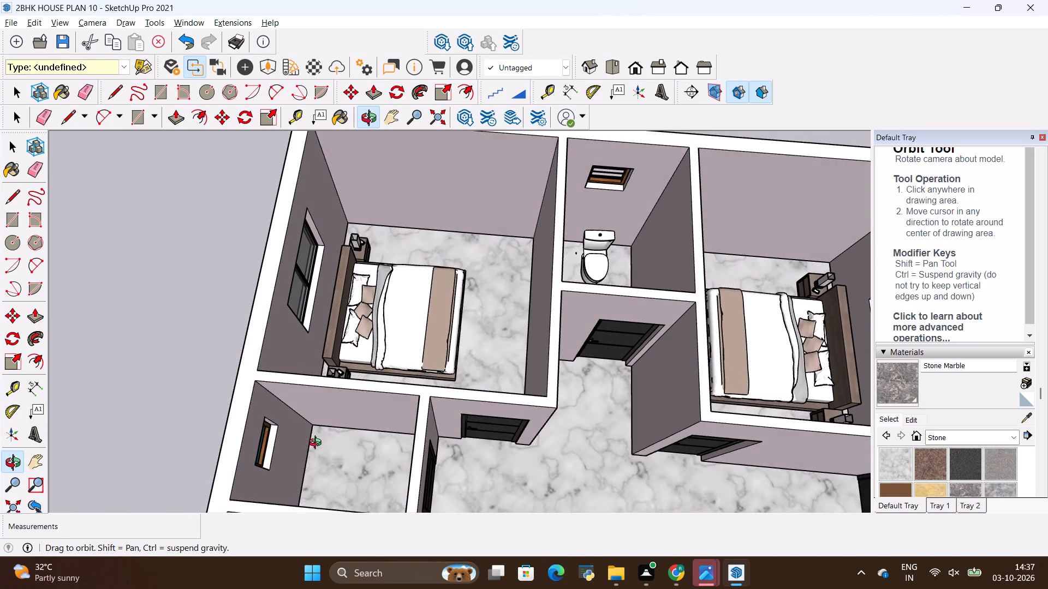
pyautogui.moveTo(318, 444); pyautogui.dragTo(209, 353, button='middle')
pyautogui.scroll(-4, 336, 340)
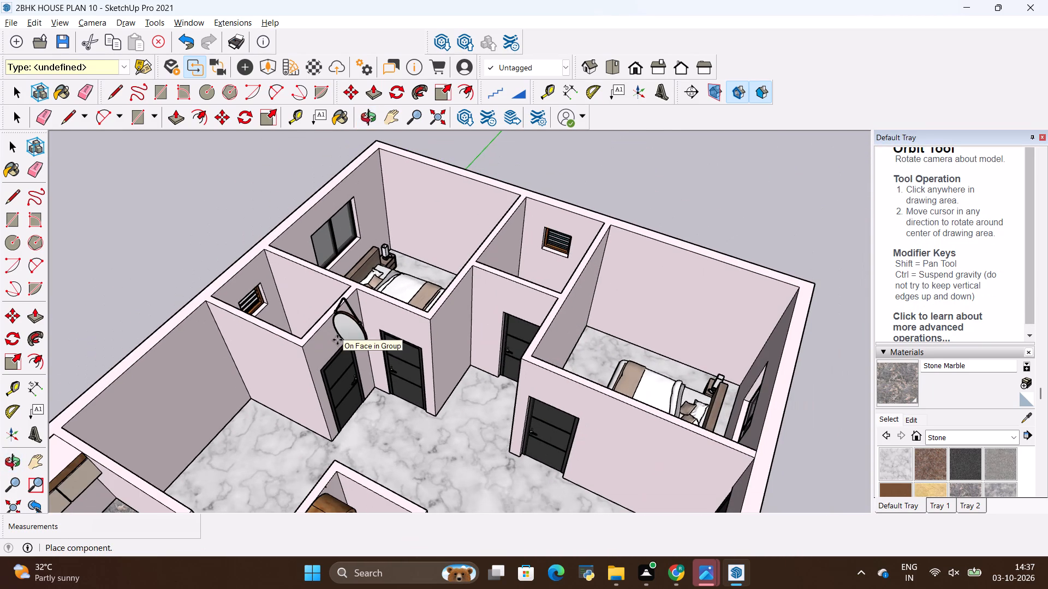
pyautogui.scroll(2, 294, 317)
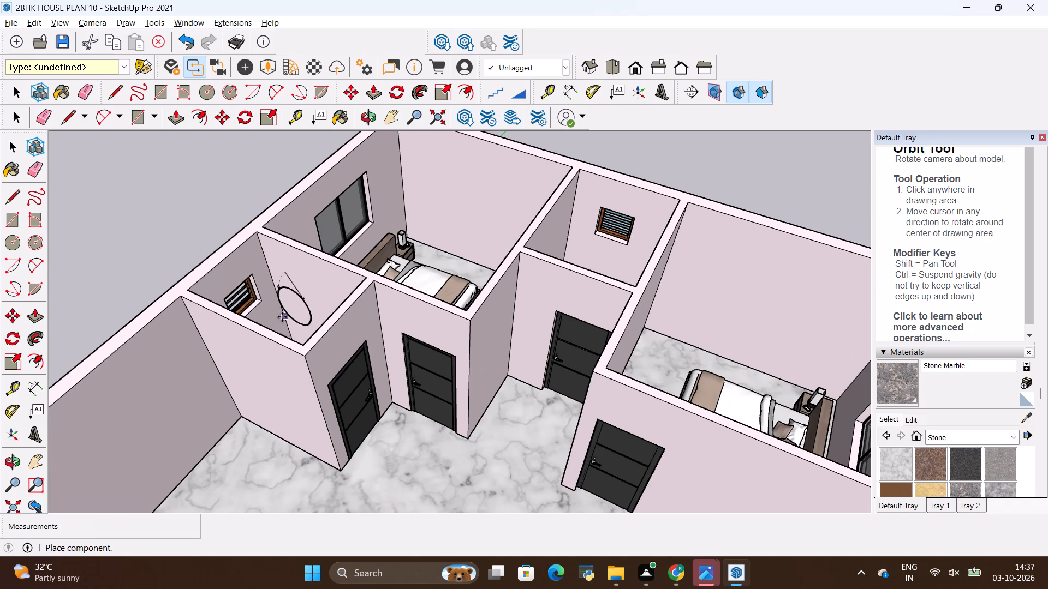
pyautogui.click(302, 316)
# Scale the mirror's depth by 5.00 along the green axis so it projects from the small bathroom's wall.
pyautogui.scroll(3, 302, 310)
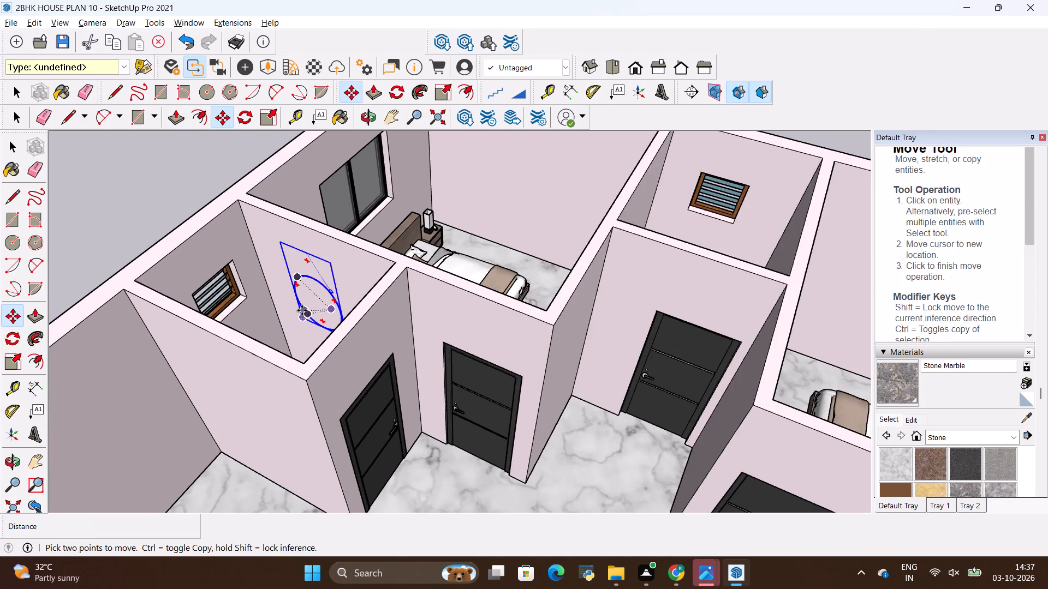
pyautogui.scroll(4, 302, 310)
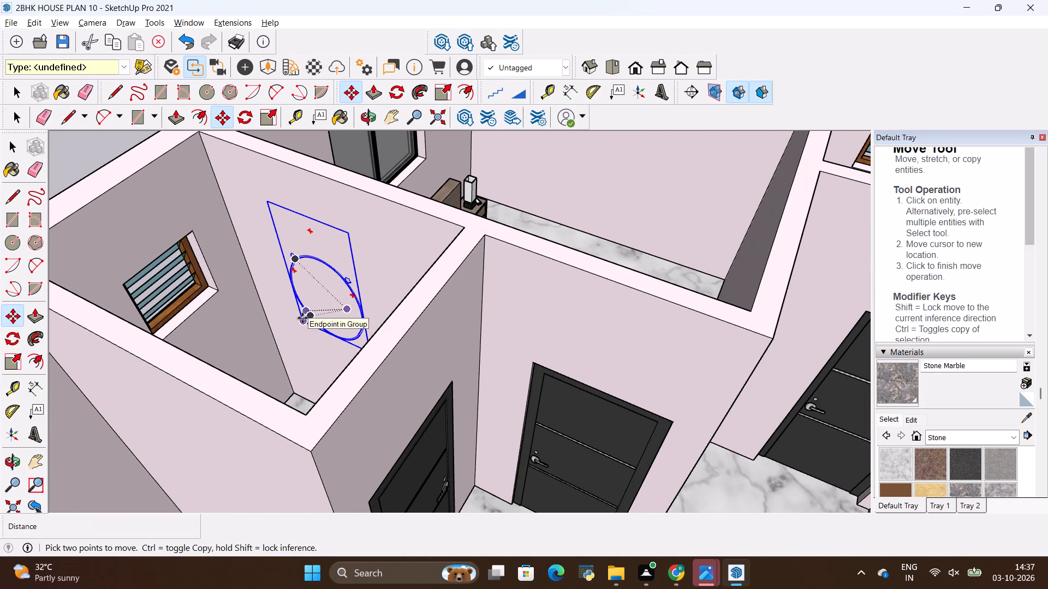
pyautogui.press('s')
pyautogui.click(318, 284)
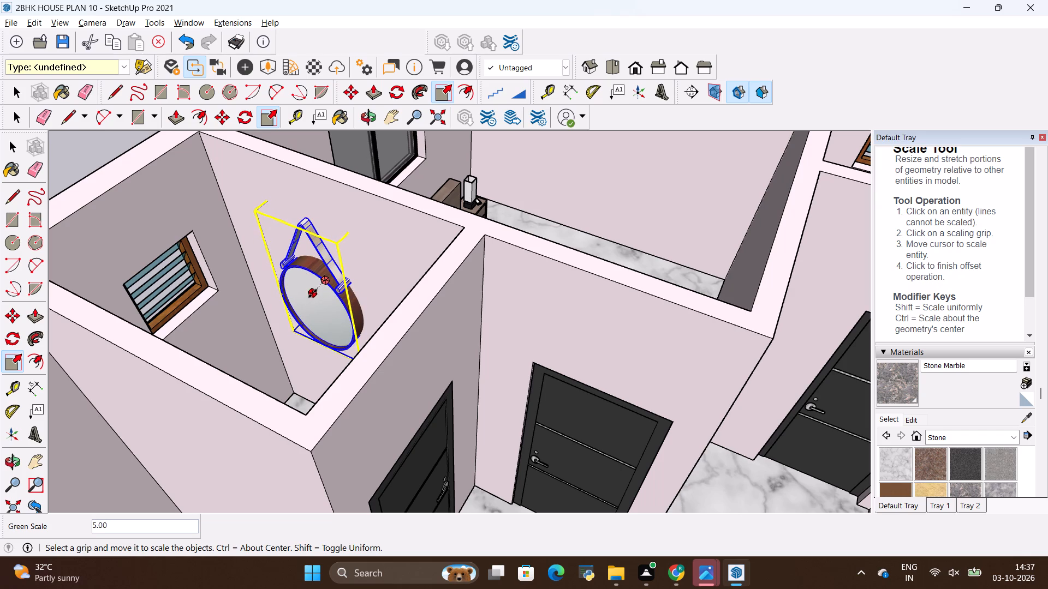
pyautogui.click(313, 293)
pyautogui.press('space')
pyautogui.click(359, 276)
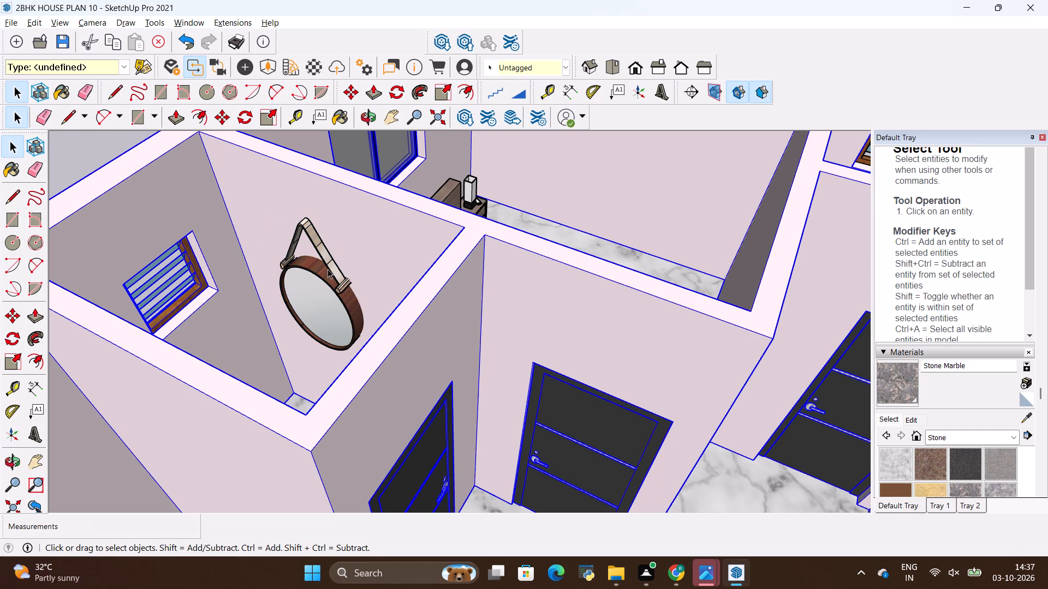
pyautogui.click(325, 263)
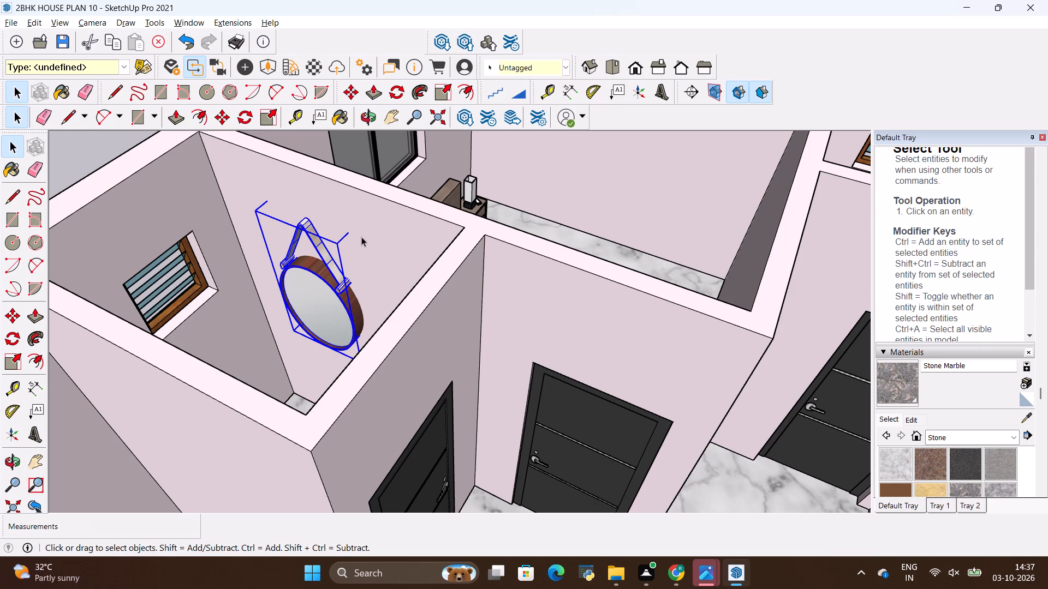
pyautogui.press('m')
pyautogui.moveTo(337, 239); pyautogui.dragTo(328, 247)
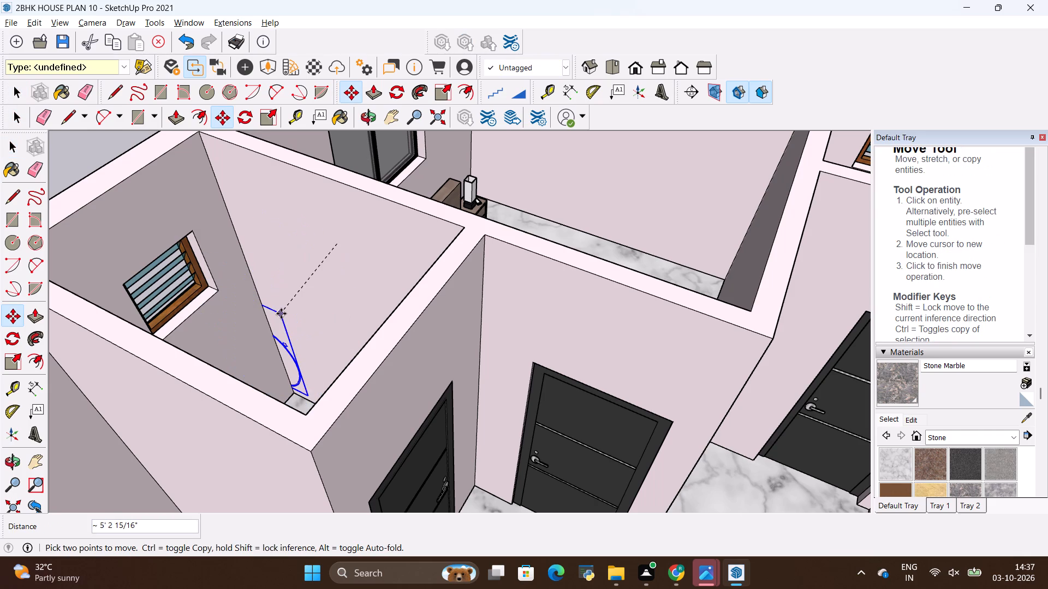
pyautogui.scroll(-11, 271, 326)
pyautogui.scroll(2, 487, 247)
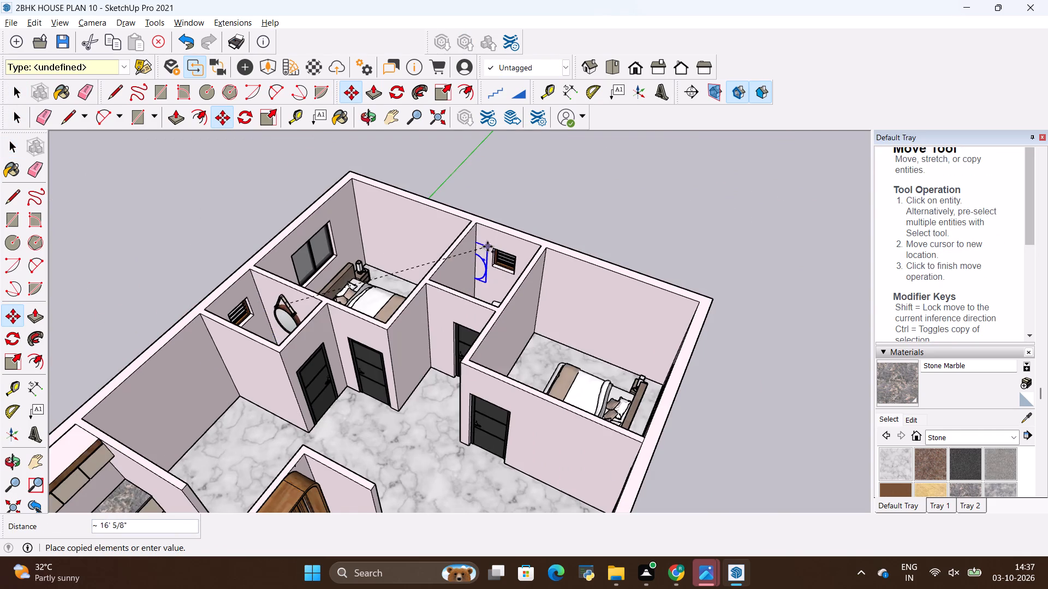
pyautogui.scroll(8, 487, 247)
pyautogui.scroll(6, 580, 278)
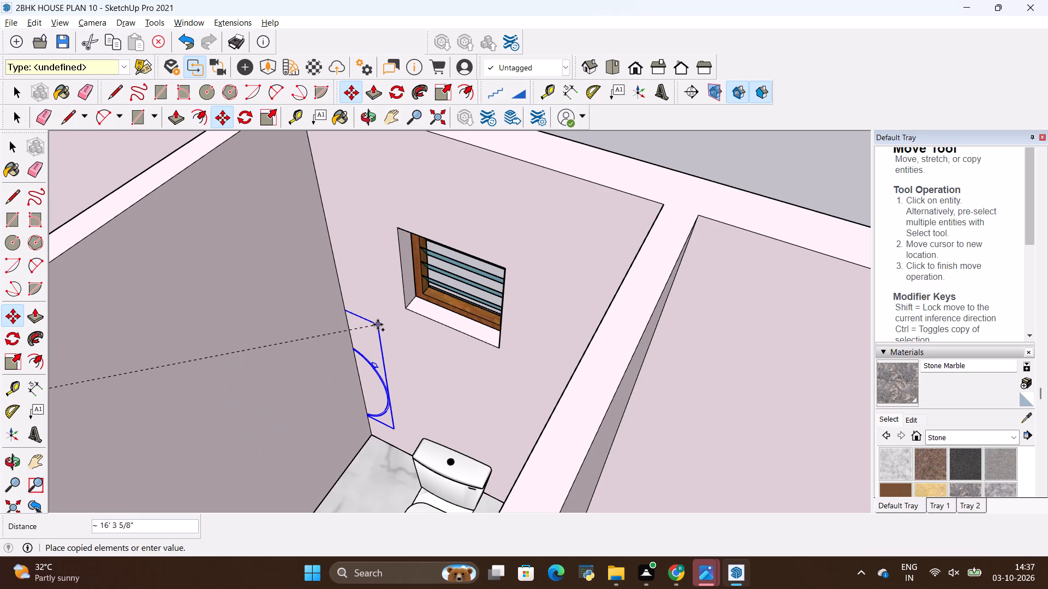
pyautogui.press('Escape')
# Select the toilet in the bathroom between the two bedrooms.
pyautogui.scroll(-11, 433, 312)
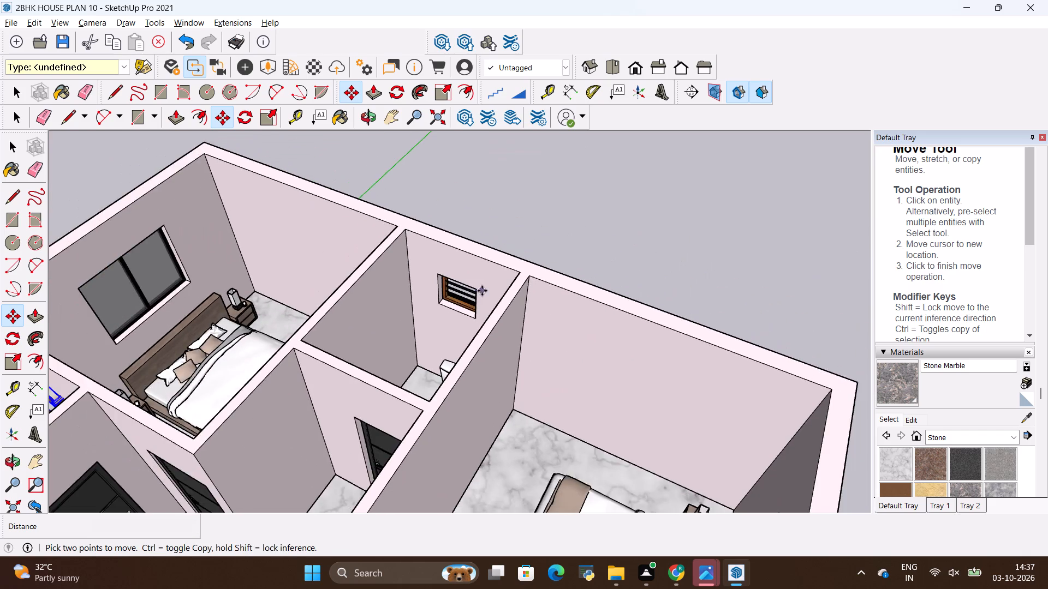
pyautogui.scroll(-10, 482, 291)
pyautogui.scroll(6, 438, 394)
pyautogui.moveTo(377, 350); pyautogui.dragTo(377, 365, button='middle')
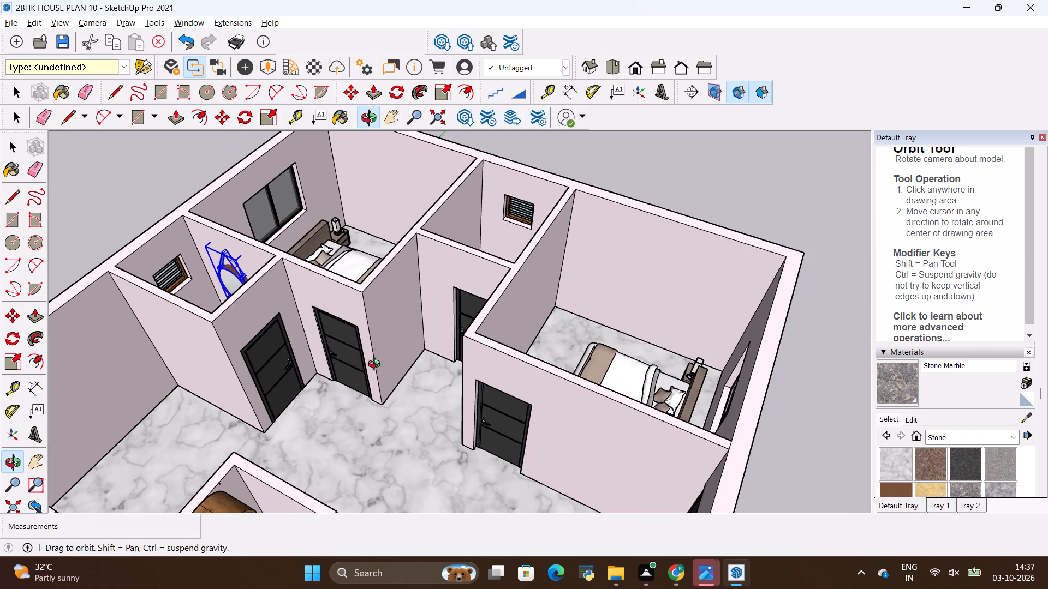
pyautogui.moveTo(377, 365); pyautogui.dragTo(366, 476, button='middle')
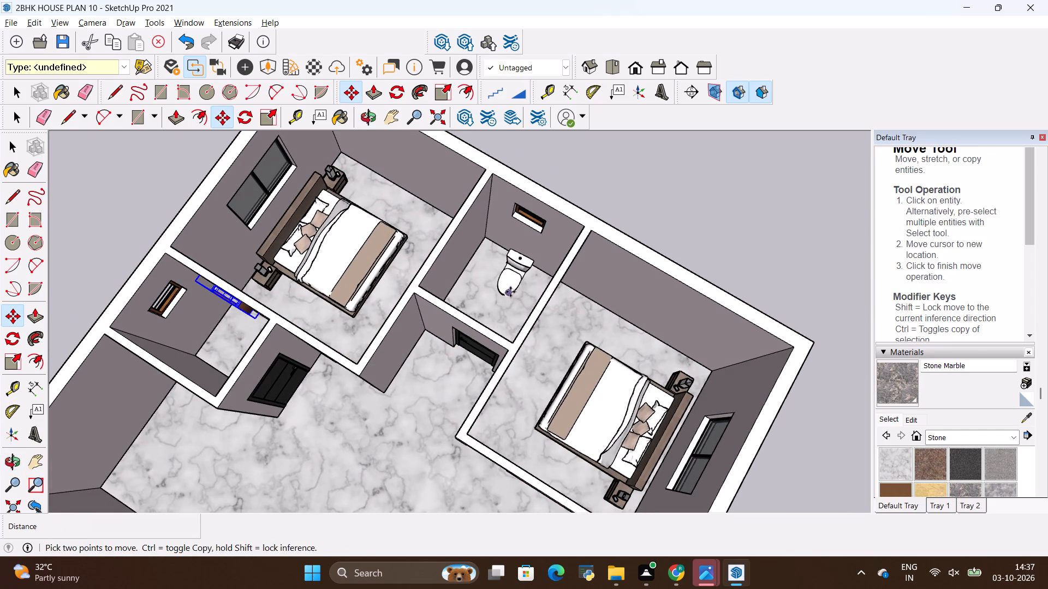
pyautogui.press('space')
pyautogui.click(505, 286)
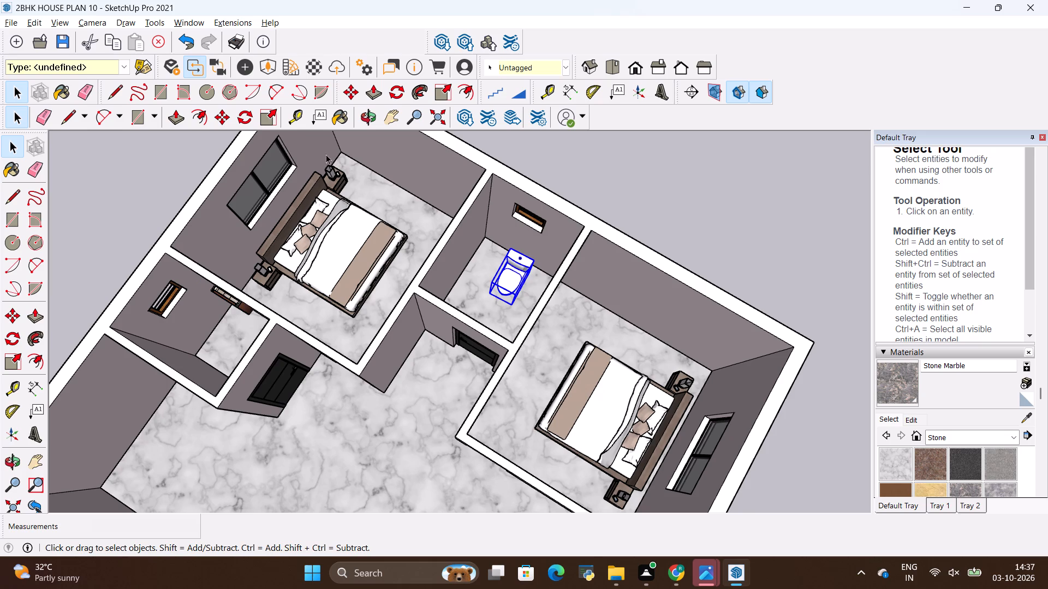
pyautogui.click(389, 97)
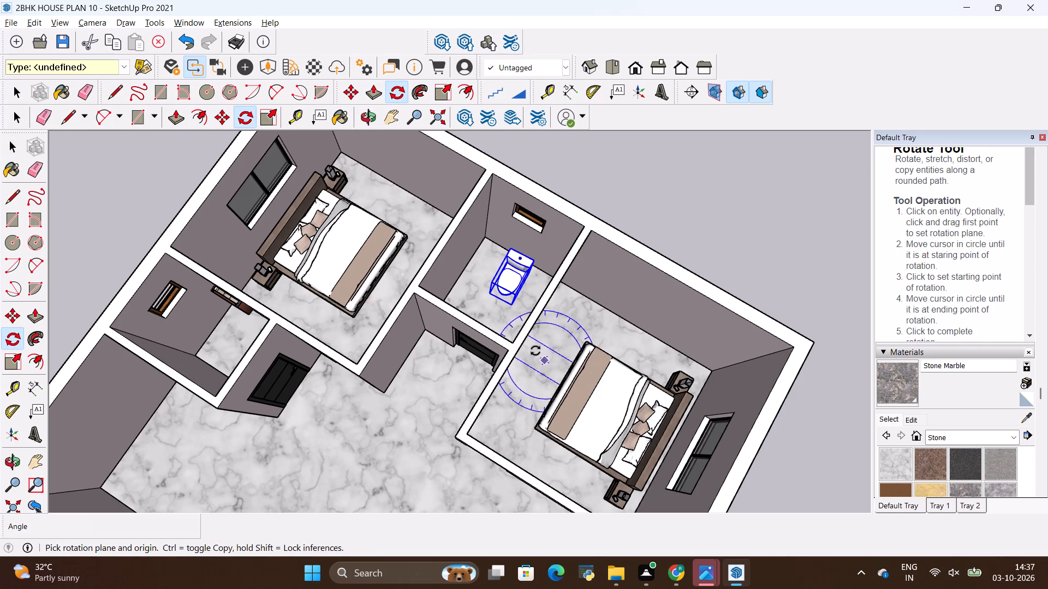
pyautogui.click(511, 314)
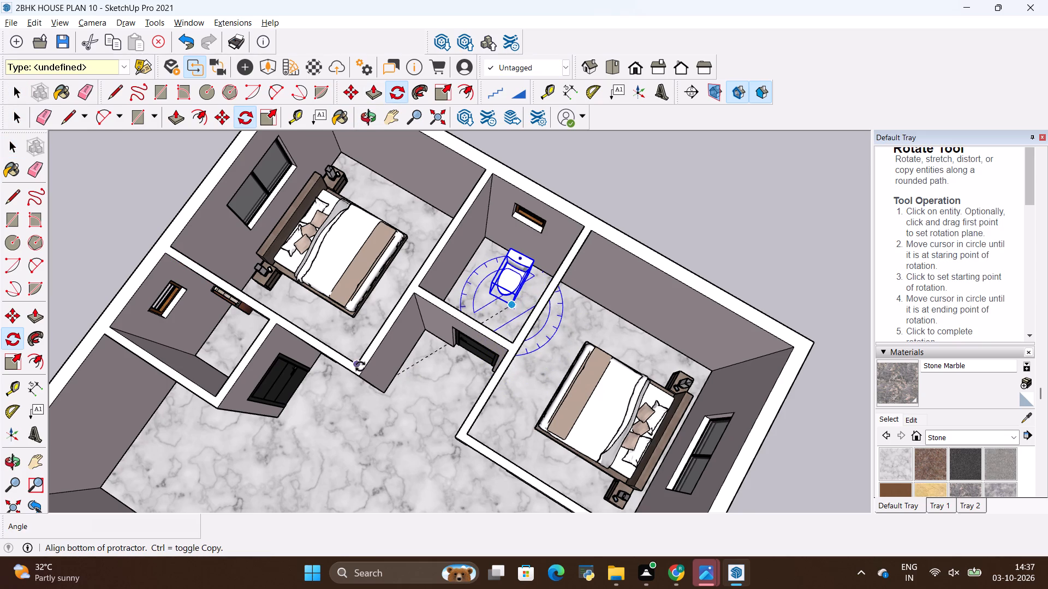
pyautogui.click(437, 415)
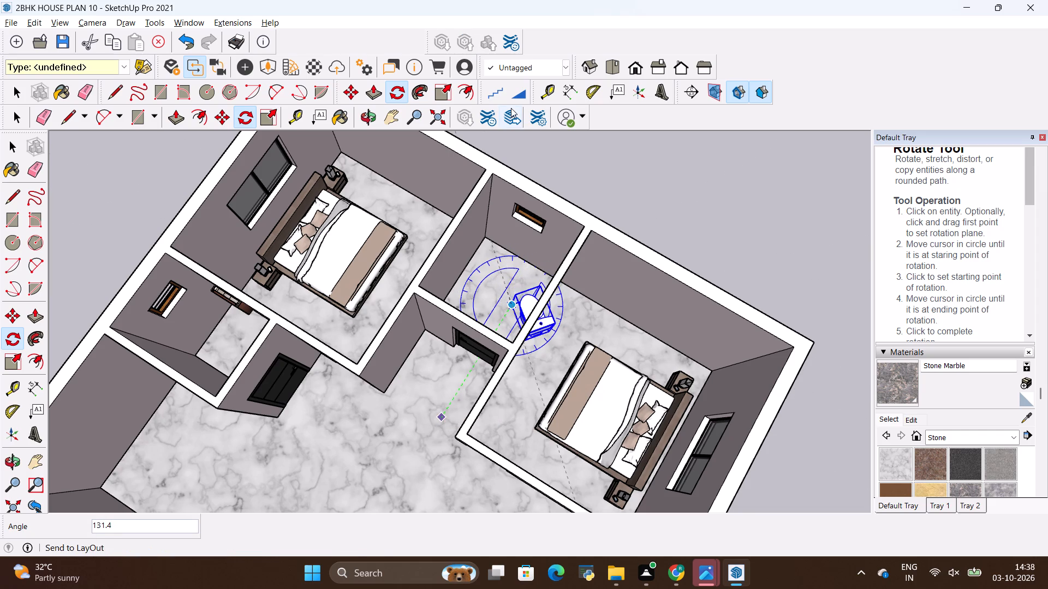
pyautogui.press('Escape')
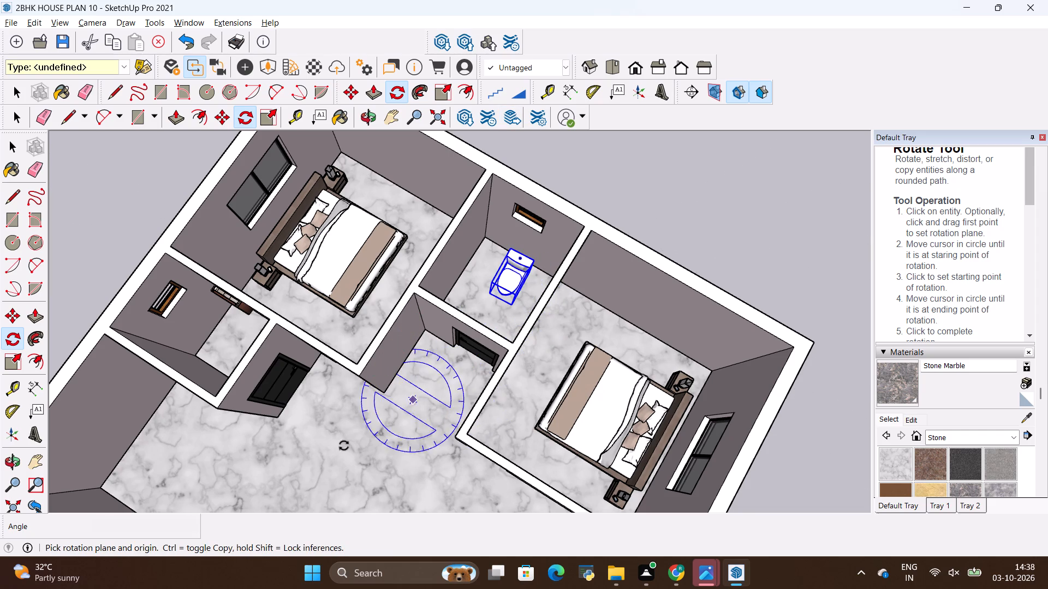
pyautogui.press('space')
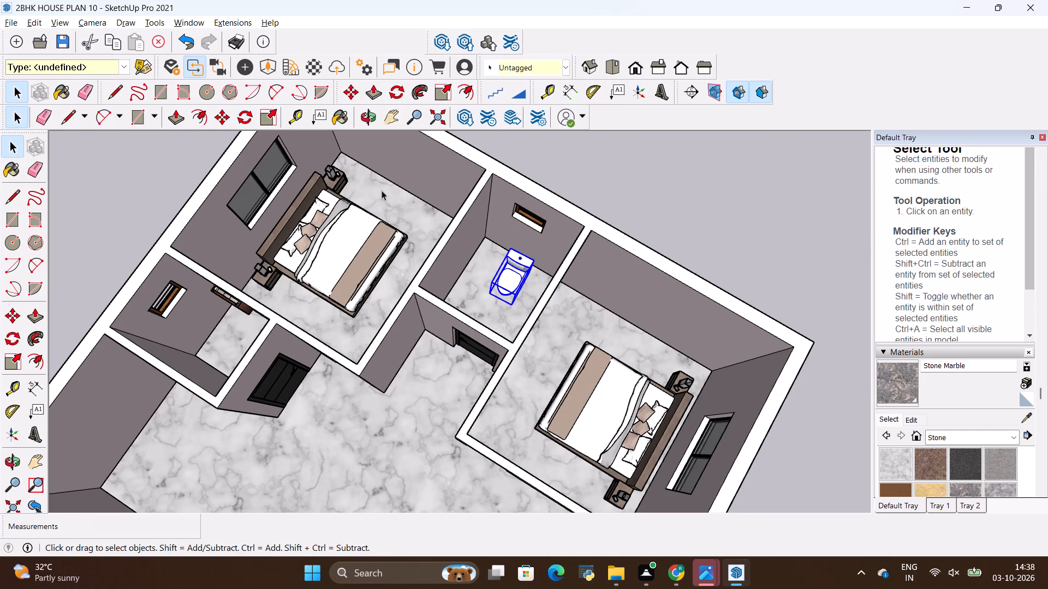
# Copy the selected toilet about 18' 3" into the small bathroom, with its tank against the wall below the mirror.
pyautogui.press('m')
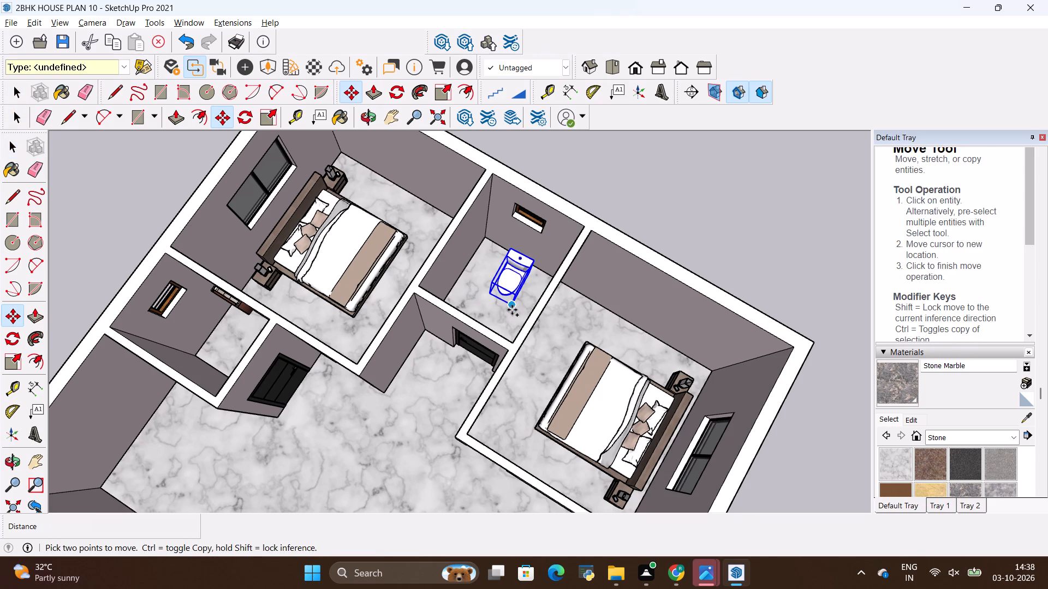
pyautogui.click(511, 309)
pyautogui.scroll(6, 216, 353)
pyautogui.moveTo(210, 371); pyautogui.dragTo(265, 372, button='middle')
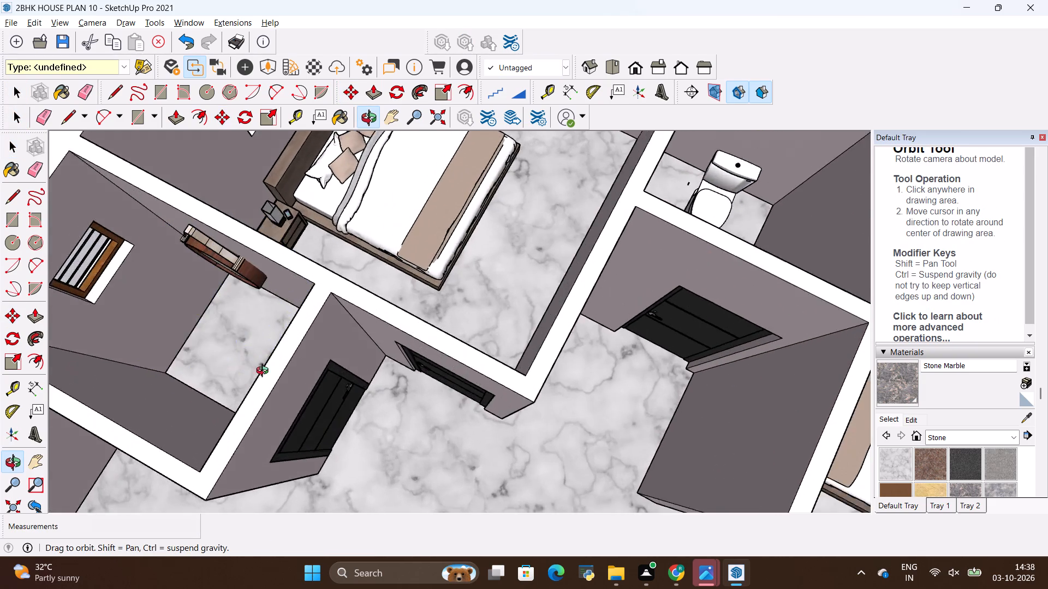
pyautogui.moveTo(265, 372); pyautogui.dragTo(348, 325, button='middle')
pyautogui.scroll(-5, 355, 316)
pyautogui.scroll(4, 258, 408)
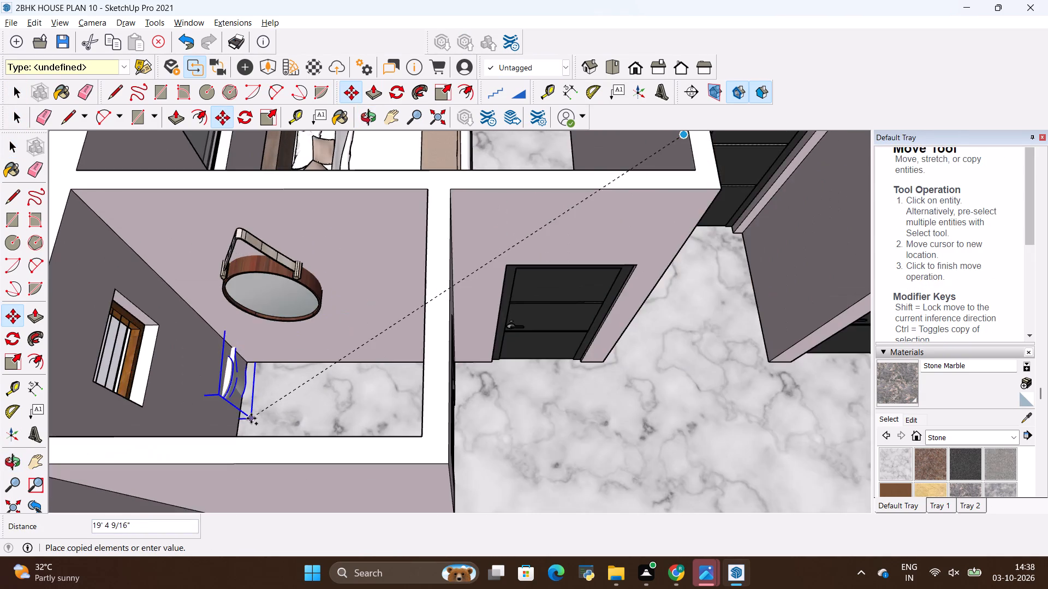
pyautogui.scroll(4, 251, 418)
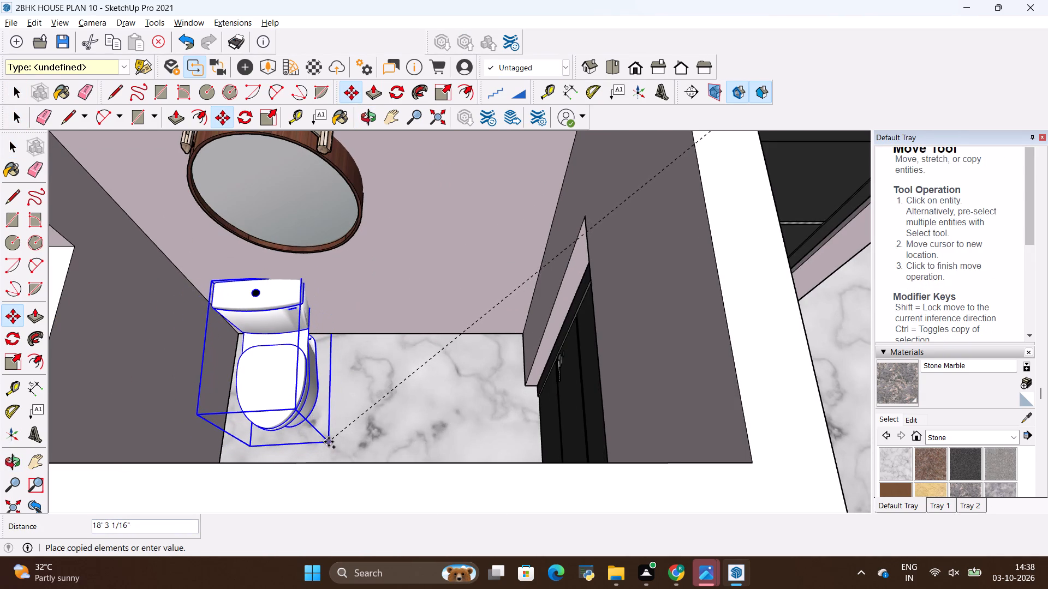
pyautogui.click(329, 442)
pyautogui.press('space')
pyautogui.click(387, 417)
# Clear the selection and examine the toilets and mirror in both bathrooms from above and at an angle.
pyautogui.scroll(-6, 424, 394)
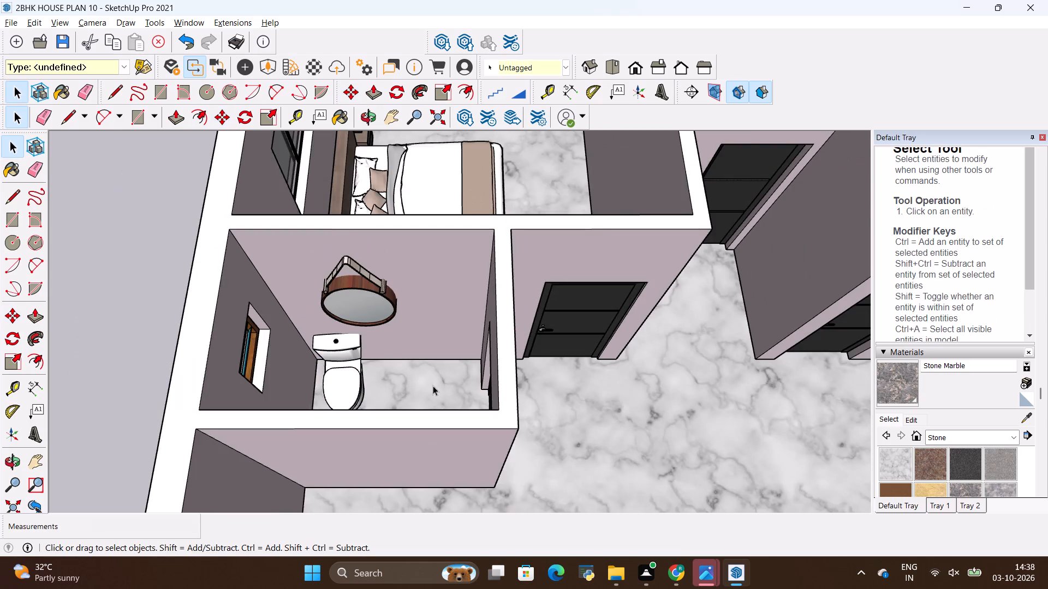
pyautogui.scroll(-3, 454, 376)
pyautogui.moveTo(485, 375); pyautogui.dragTo(457, 453, button='middle')
pyautogui.scroll(-5, 453, 451)
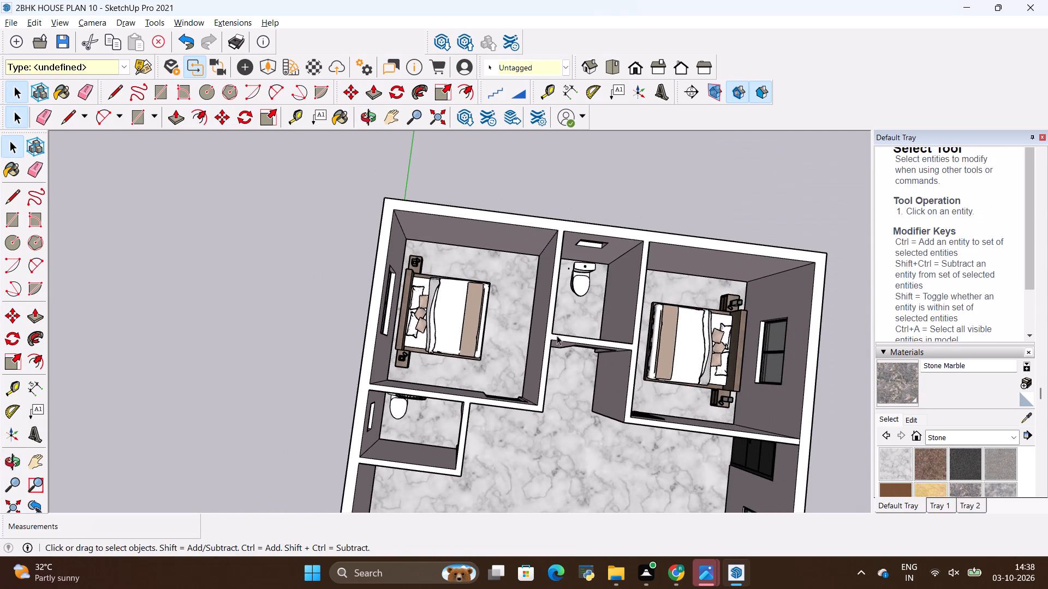
pyautogui.press('space')
pyautogui.click(644, 211)
pyautogui.scroll(-5, 314, 354)
pyautogui.moveTo(389, 394); pyautogui.dragTo(378, 326, button='middle')
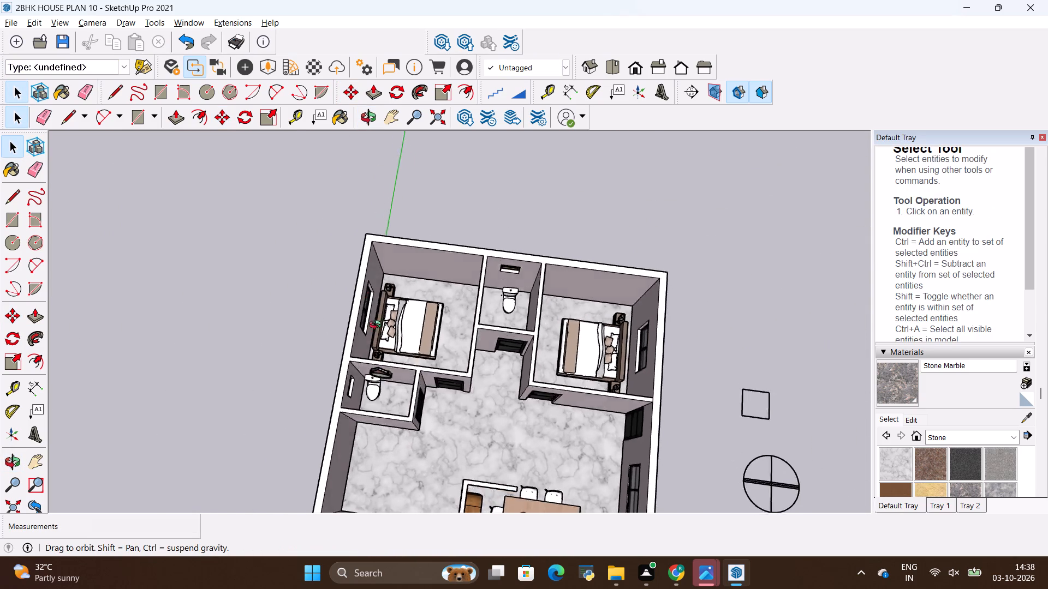
pyautogui.moveTo(378, 326); pyautogui.dragTo(296, 241, button='middle')
pyautogui.scroll(4, 478, 299)
pyautogui.moveTo(507, 301); pyautogui.dragTo(533, 340, button='middle')
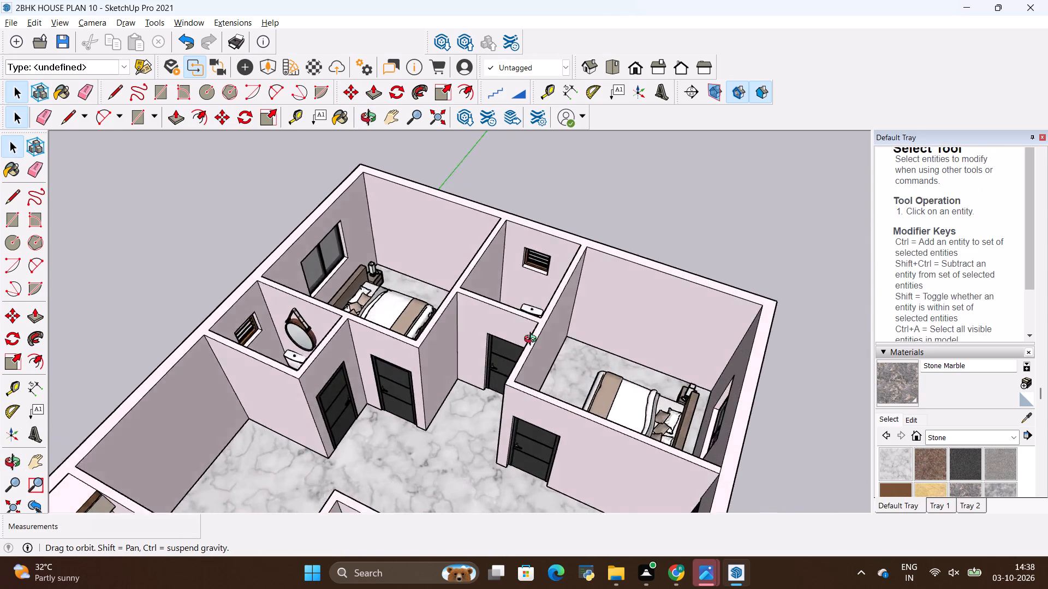
# Import the mirror component from the ALL 3D WAREHOUSE ITEMS folder.
pyautogui.moveTo(533, 340); pyautogui.dragTo(241, 310, button='middle')
pyautogui.scroll(-11, 385, 321)
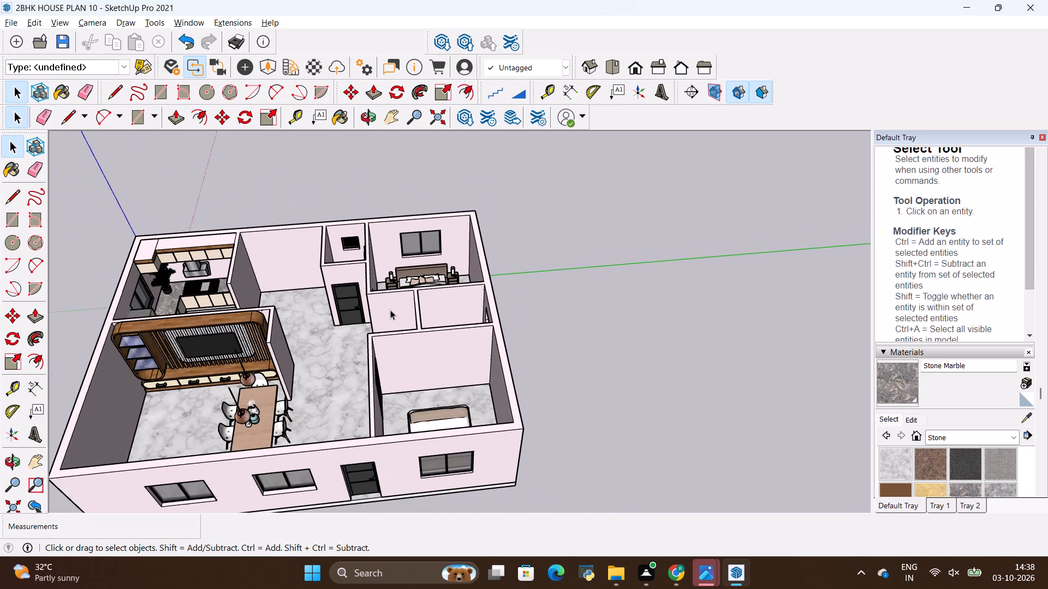
pyautogui.moveTo(195, 380); pyautogui.dragTo(458, 316, button='middle')
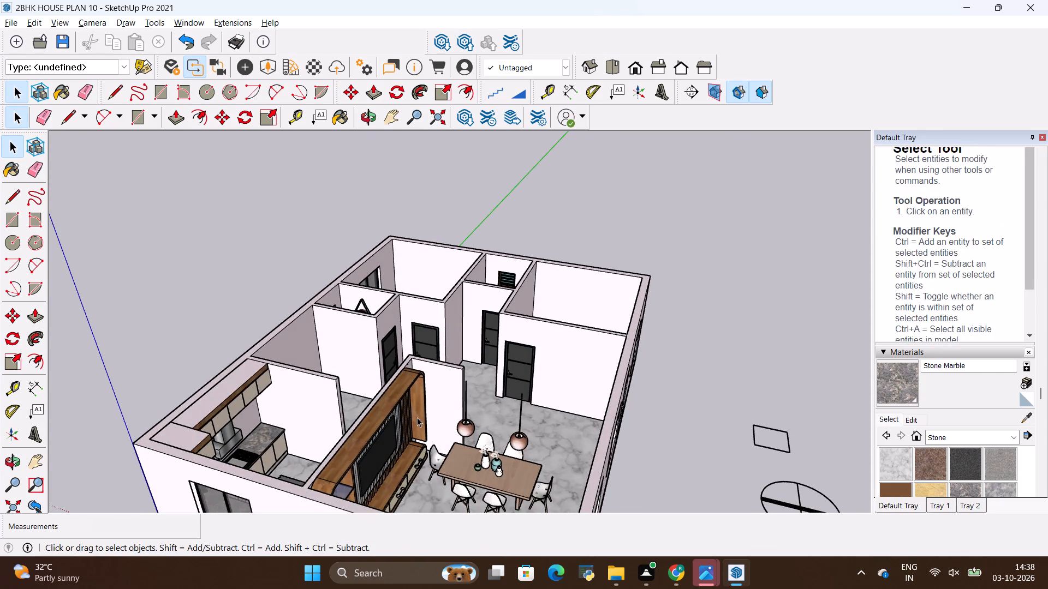
pyautogui.scroll(4, 416, 417)
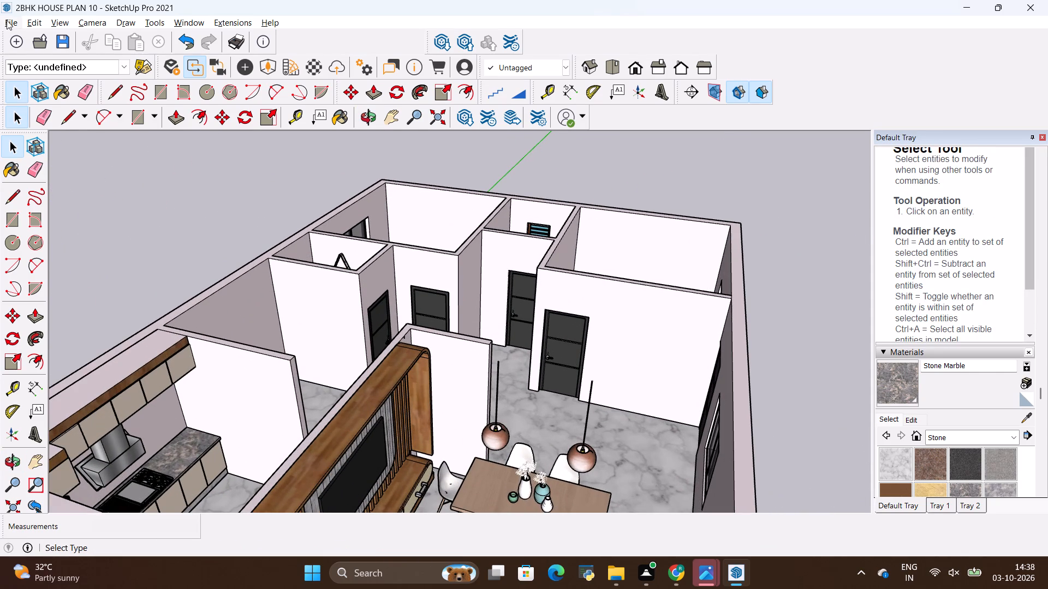
pyautogui.click(7, 20)
pyautogui.click(55, 244)
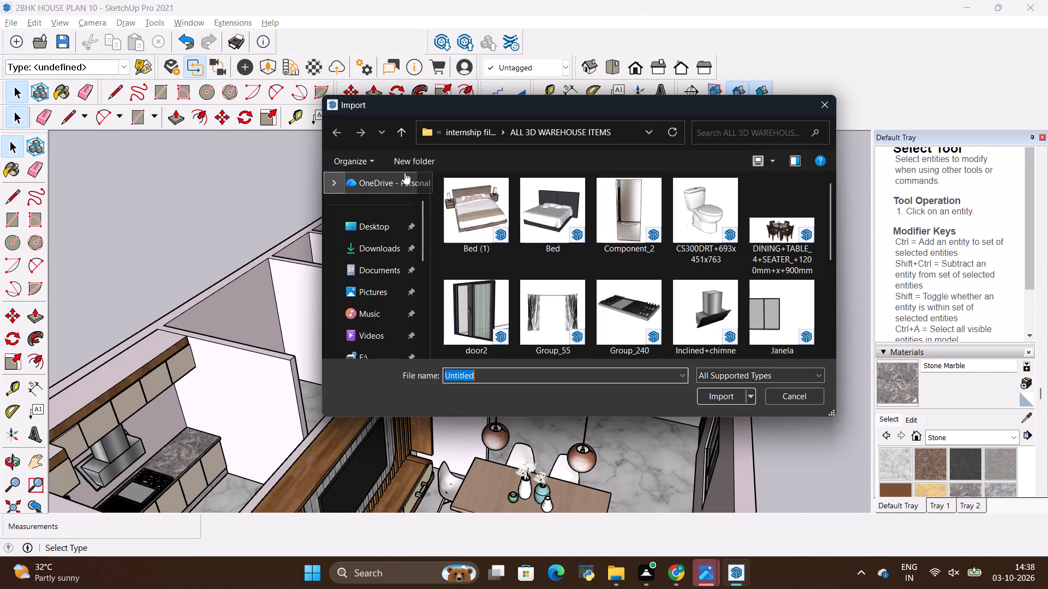
pyautogui.scroll(-1, 644, 268)
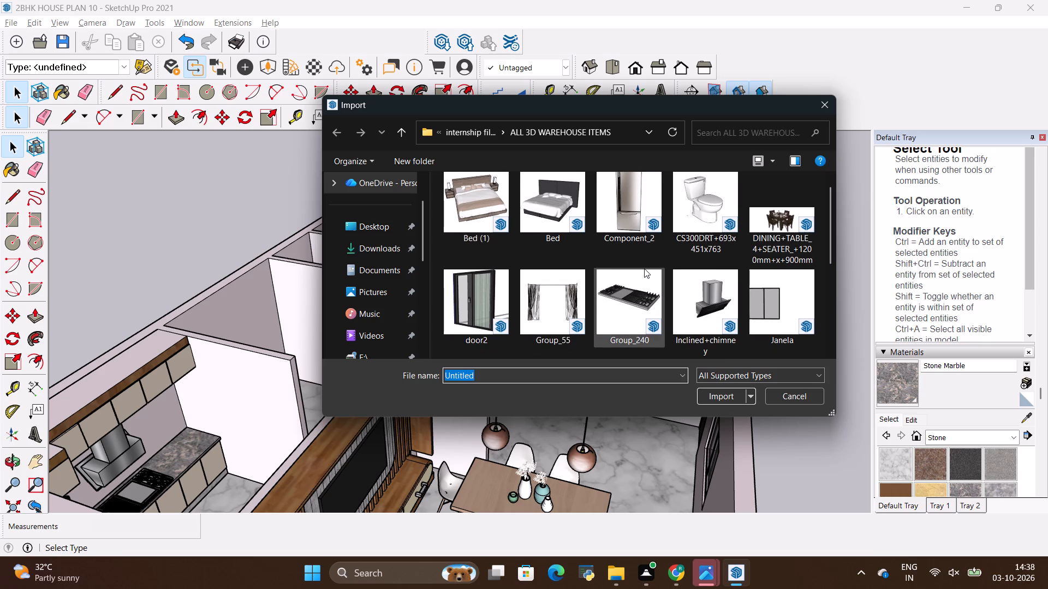
pyautogui.scroll(-1, 644, 268)
pyautogui.scroll(-2, 577, 288)
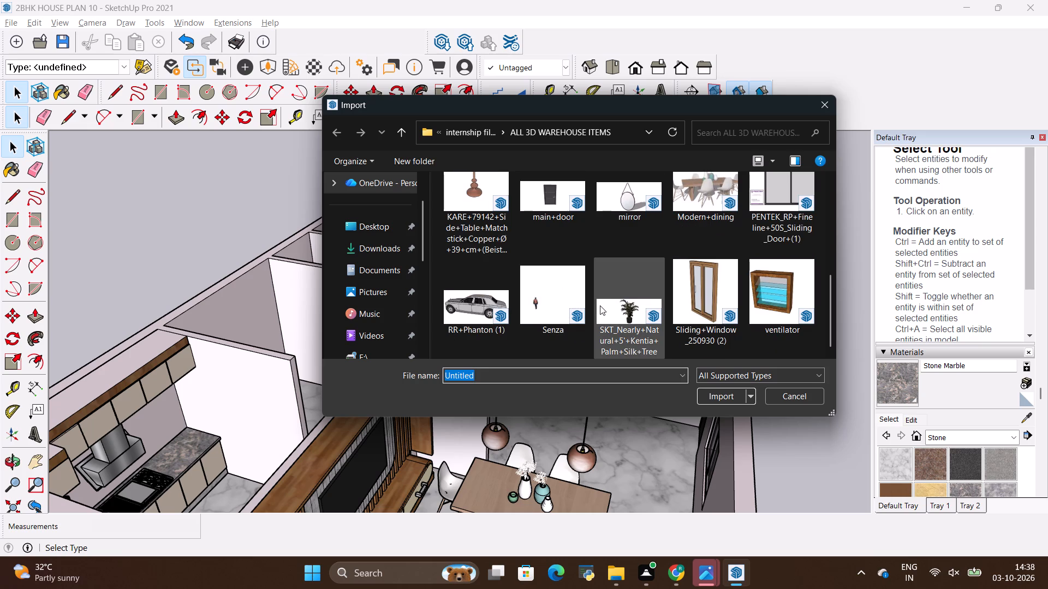
pyautogui.scroll(-3, 600, 305)
pyautogui.scroll(2, 619, 292)
pyautogui.scroll(3, 694, 289)
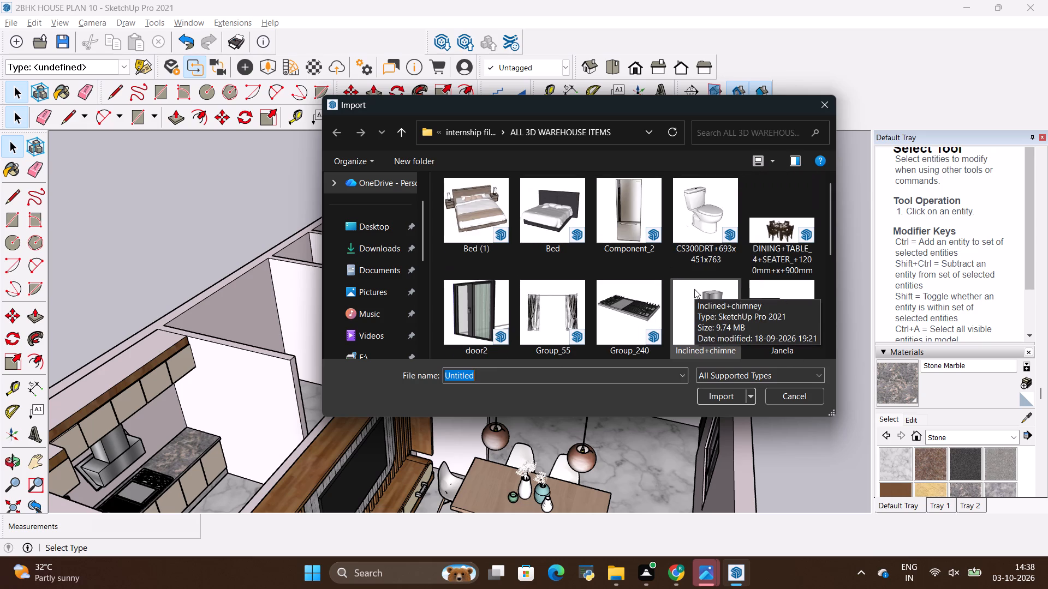
pyautogui.scroll(2, 694, 284)
pyautogui.scroll(-4, 692, 283)
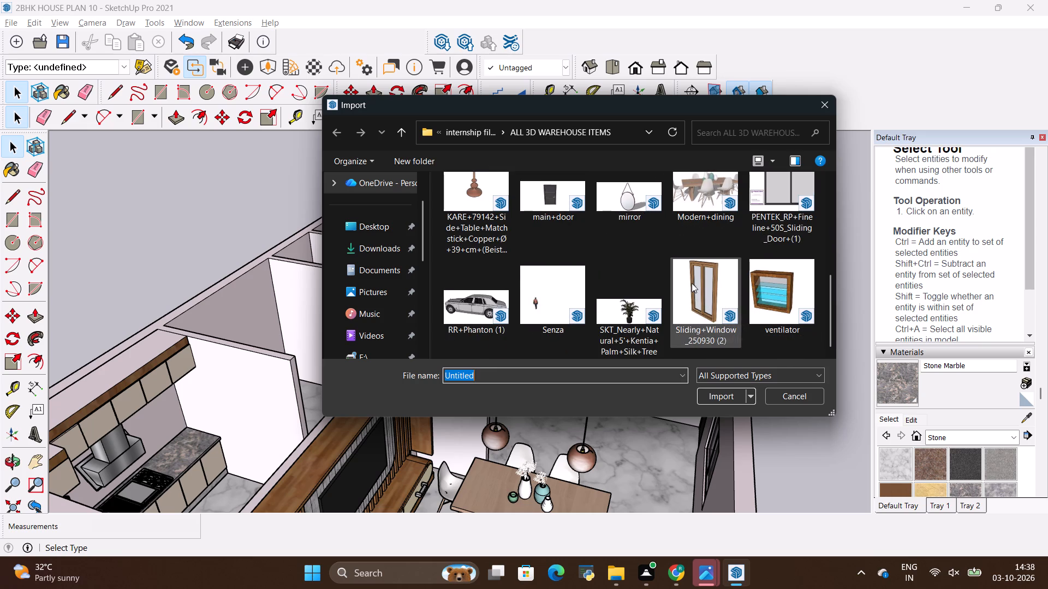
pyautogui.click(623, 193)
pyautogui.click(717, 399)
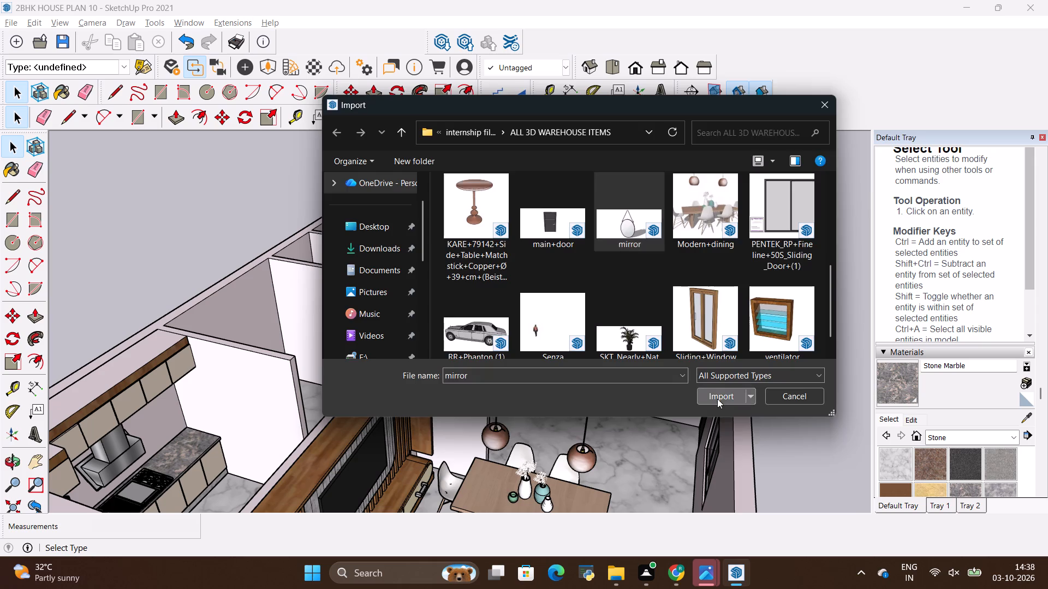
# Place the mirror on the kitchen side of the kitchen's partition wall and move it about 3" so it stands clear of the face.
pyautogui.scroll(3, 325, 387)
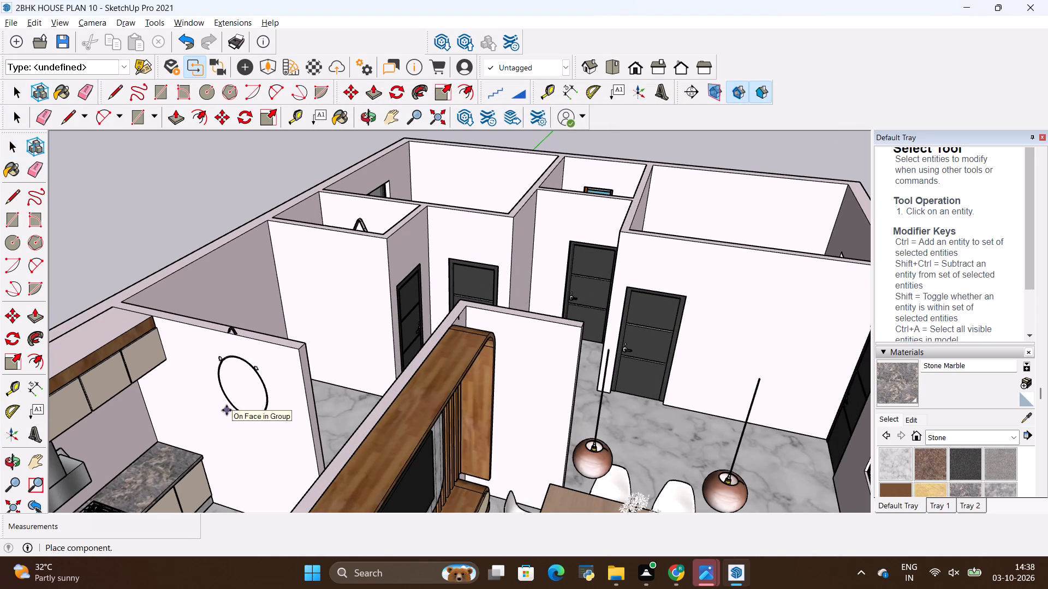
pyautogui.click(221, 426)
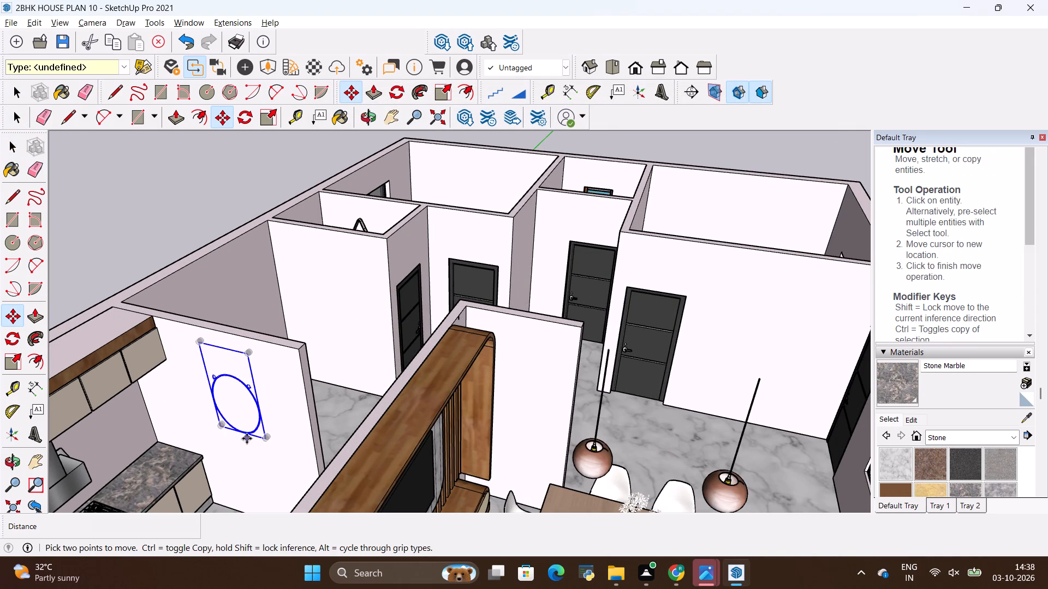
pyautogui.press('m')
pyautogui.click(265, 443)
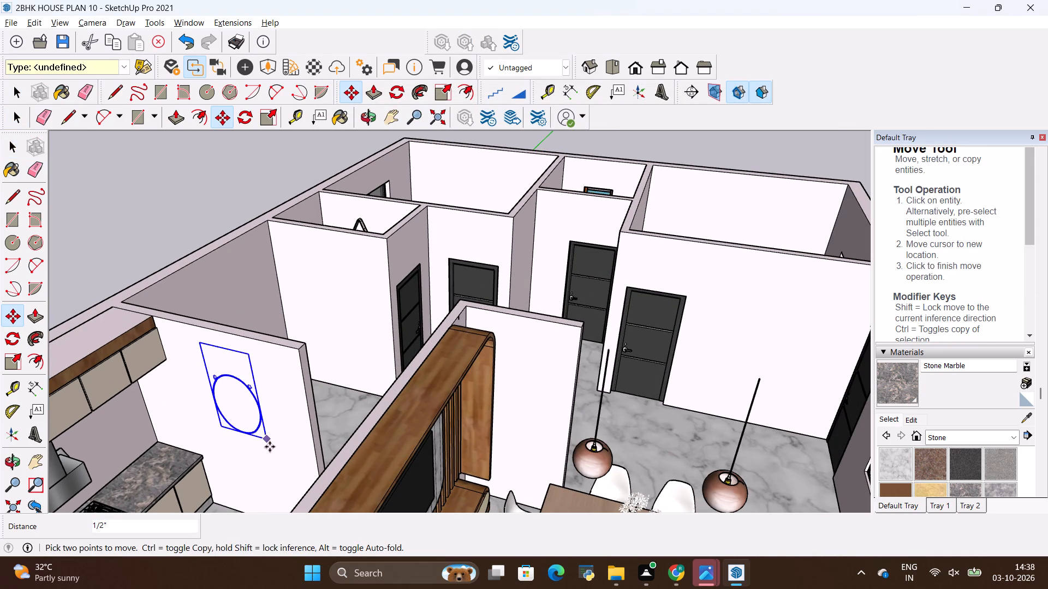
pyautogui.click(267, 448)
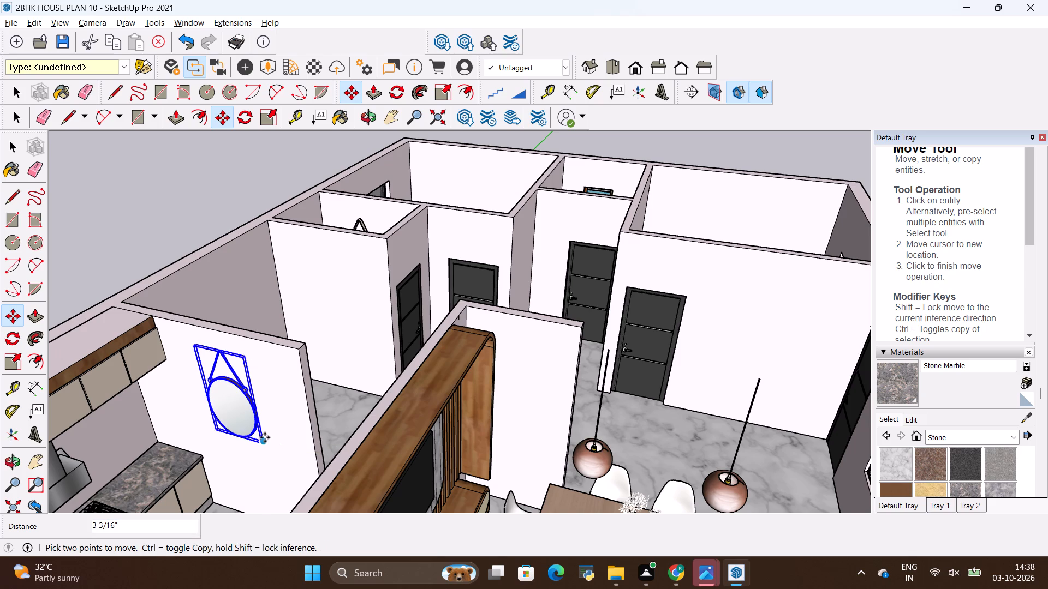
# Scale up the mirror's depth along the green axis so it projects from the kitchen wall, and clear the selection.
pyautogui.press('s')
pyautogui.click(227, 398)
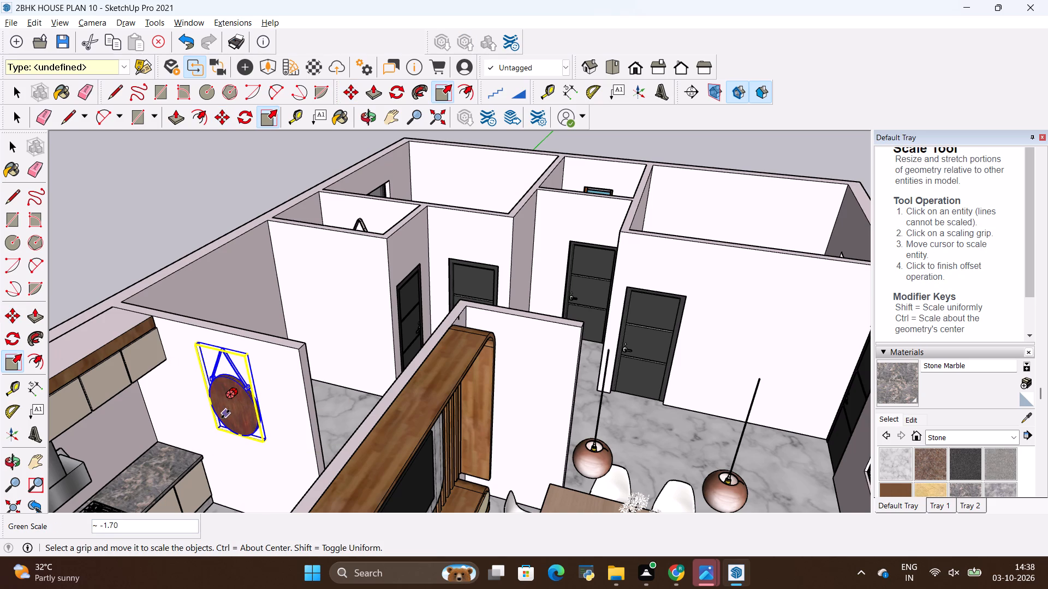
pyautogui.scroll(6, 221, 417)
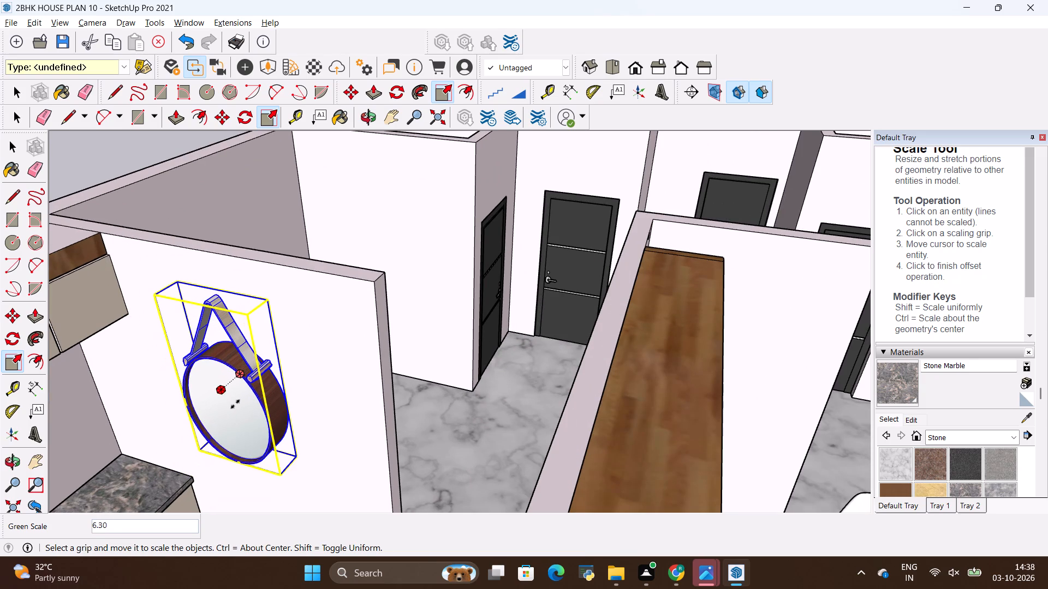
pyautogui.click(243, 398)
pyautogui.press('space')
pyautogui.click(302, 413)
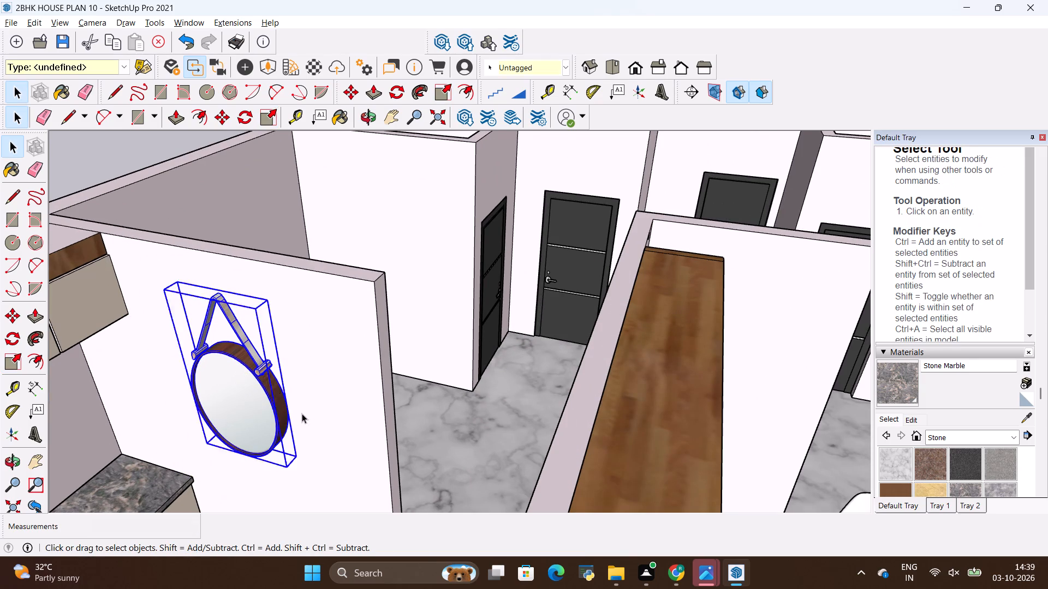
pyautogui.moveTo(213, 412); pyautogui.dragTo(197, 426, button='middle')
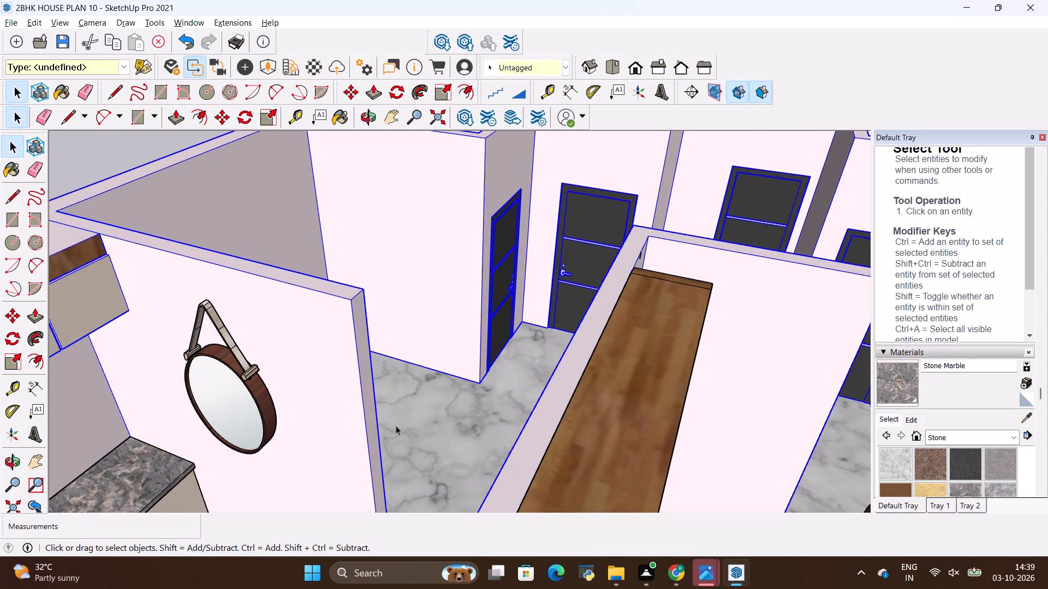
pyautogui.press('space')
pyautogui.click(427, 388)
pyautogui.scroll(-12, 430, 419)
pyautogui.click(263, 246)
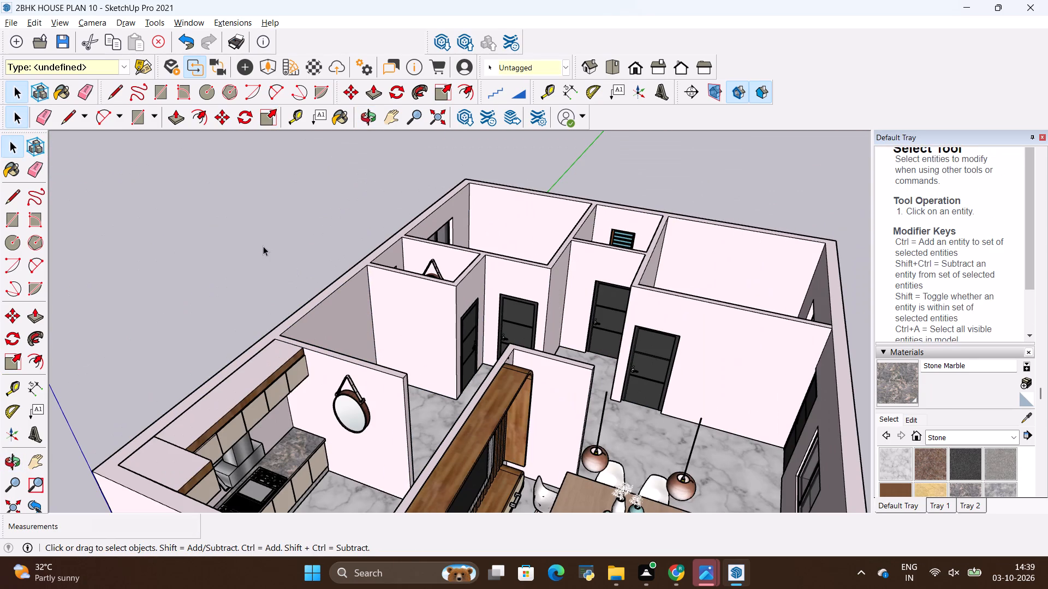
# Move the mirror about 12' from the kitchen wall to the living-room partition beside the TV unit, and clear the selection.
pyautogui.scroll(-10, 431, 325)
pyautogui.moveTo(643, 418); pyautogui.dragTo(313, 424, button='middle')
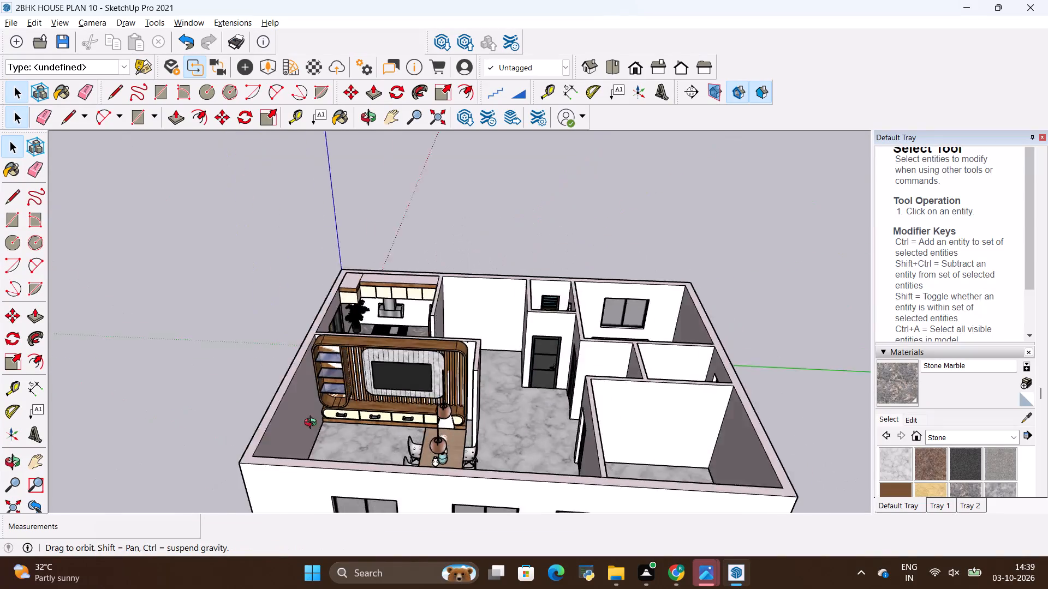
pyautogui.moveTo(313, 424); pyautogui.dragTo(683, 456, button='middle')
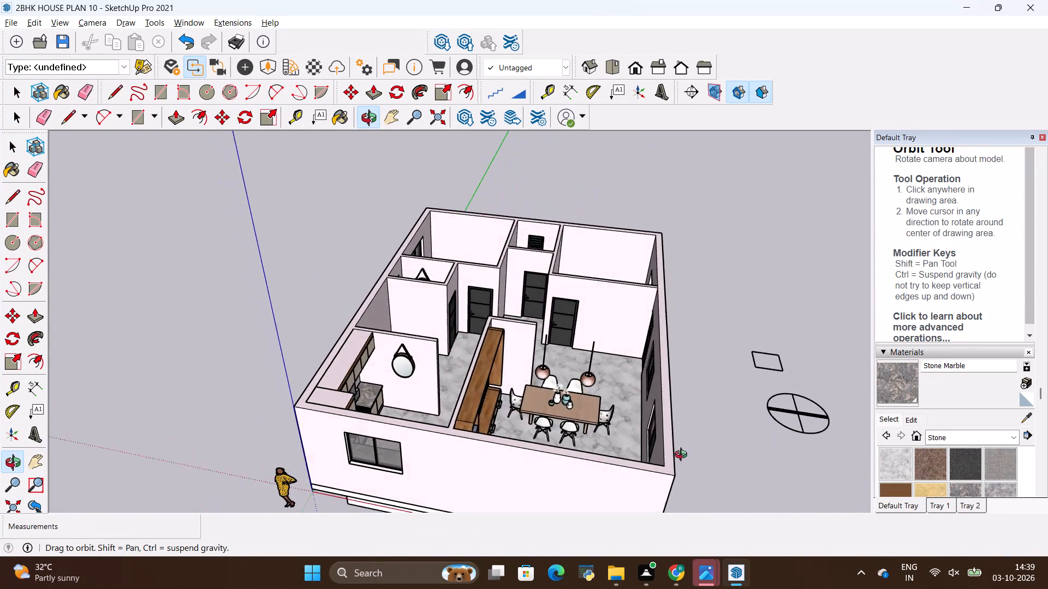
pyautogui.moveTo(683, 456); pyautogui.dragTo(617, 468, button='middle')
pyautogui.scroll(-1, 285, 262)
pyautogui.scroll(3, 293, 266)
pyautogui.scroll(2, 448, 356)
pyautogui.press('space')
pyautogui.click(394, 373)
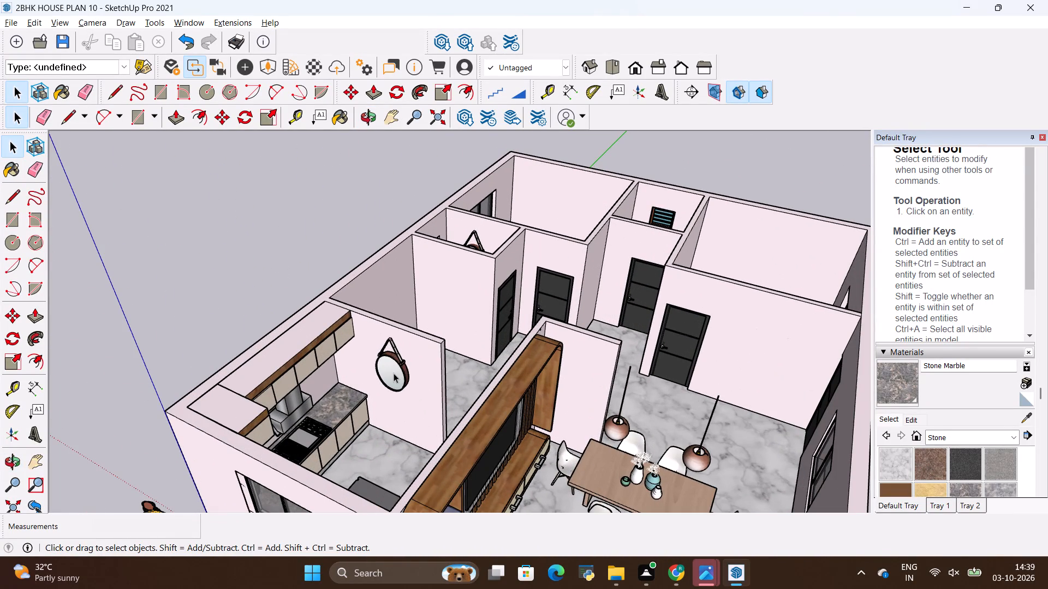
pyautogui.press('m')
pyautogui.scroll(3, 419, 335)
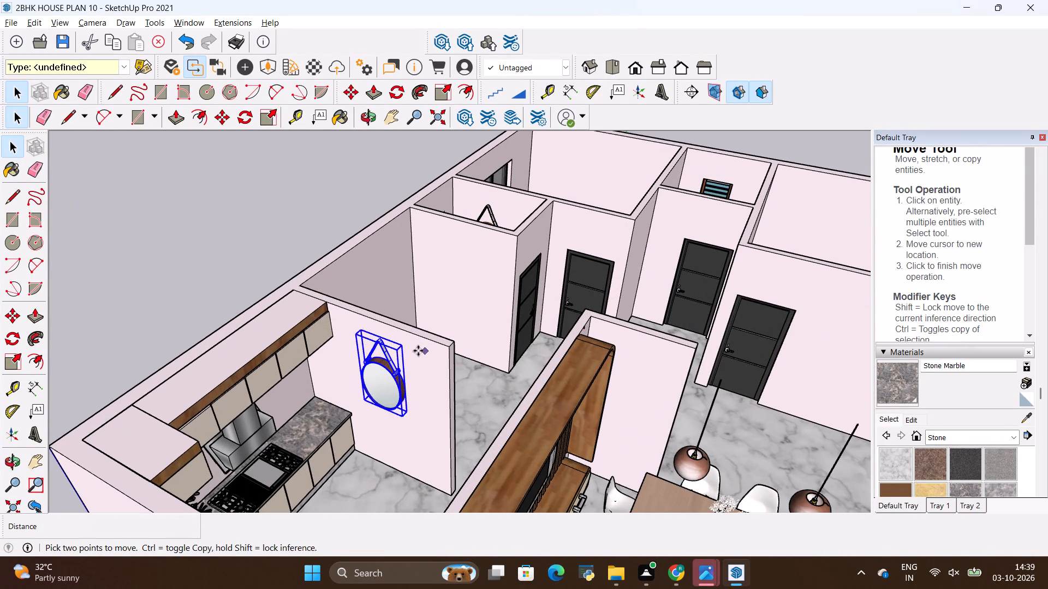
pyautogui.click(404, 348)
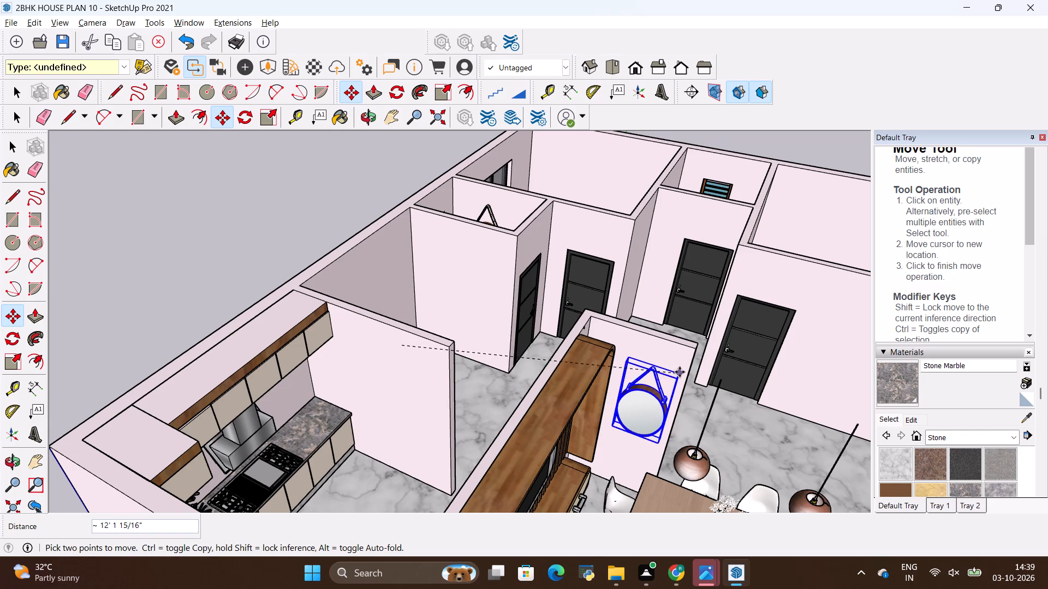
pyautogui.click(682, 363)
pyautogui.press('space')
pyautogui.click(612, 258)
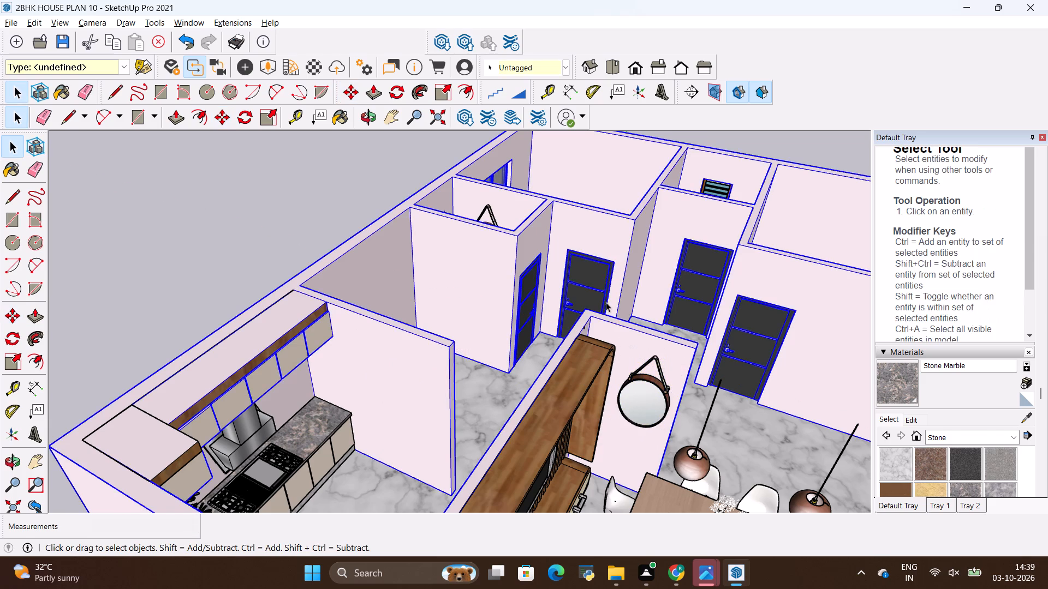
pyautogui.scroll(-5, 598, 327)
pyautogui.click(263, 157)
# Examine the furnished house from outside and from above to review the rooms.
pyautogui.scroll(-10, 504, 295)
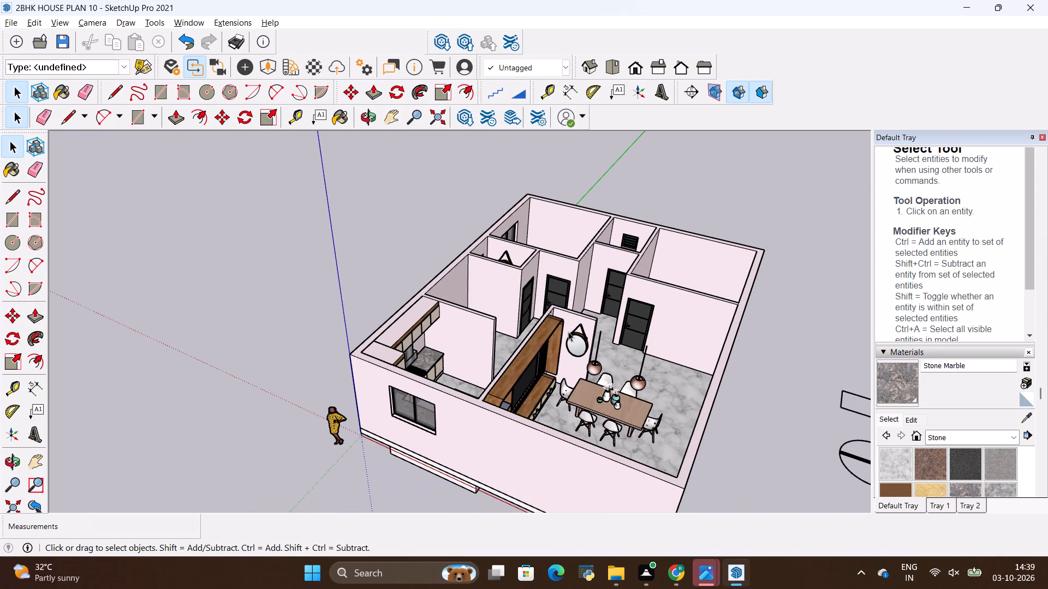
pyautogui.moveTo(565, 364); pyautogui.dragTo(147, 299, button='middle')
pyautogui.scroll(-5, 324, 330)
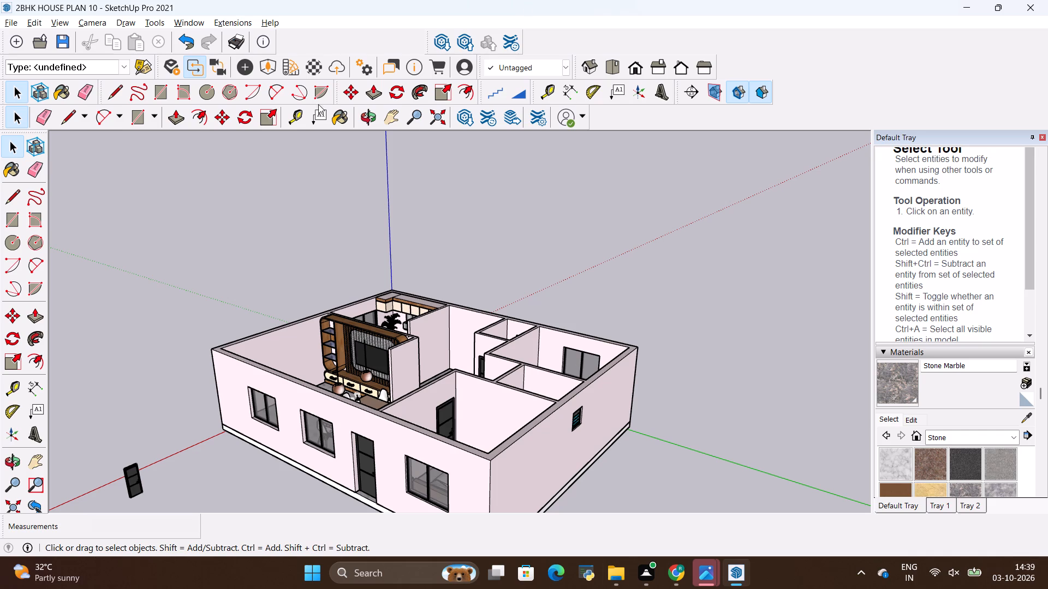
pyautogui.scroll(-4, 305, 124)
pyautogui.scroll(-5, 348, 253)
pyautogui.scroll(4, 420, 394)
pyautogui.scroll(1, 391, 278)
pyautogui.moveTo(391, 278); pyautogui.dragTo(390, 278, button='middle')
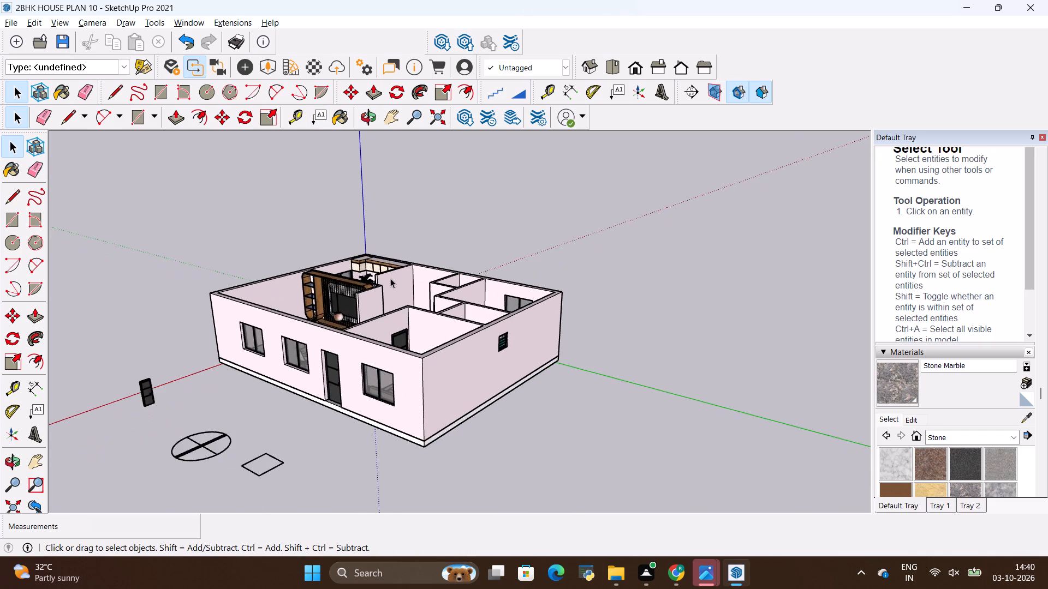
pyautogui.moveTo(390, 278); pyautogui.dragTo(321, 398, button='middle')
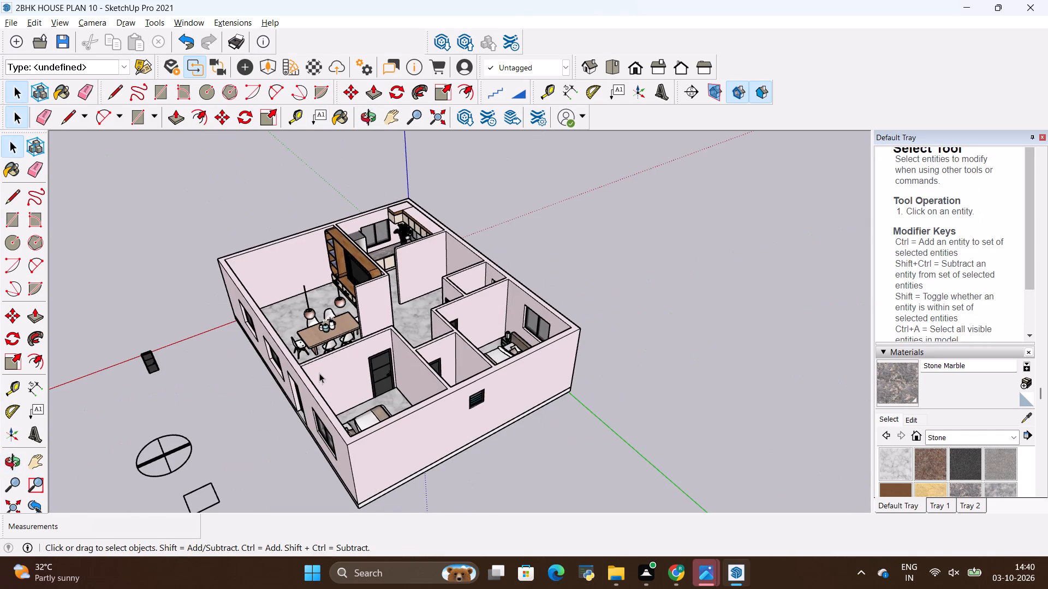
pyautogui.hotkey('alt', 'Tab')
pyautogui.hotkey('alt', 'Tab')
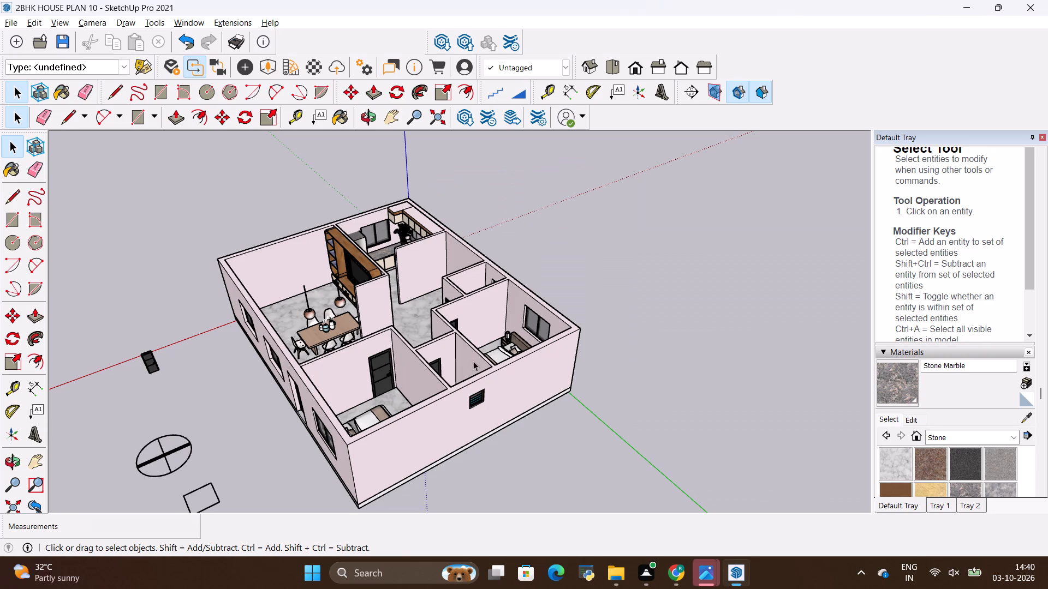
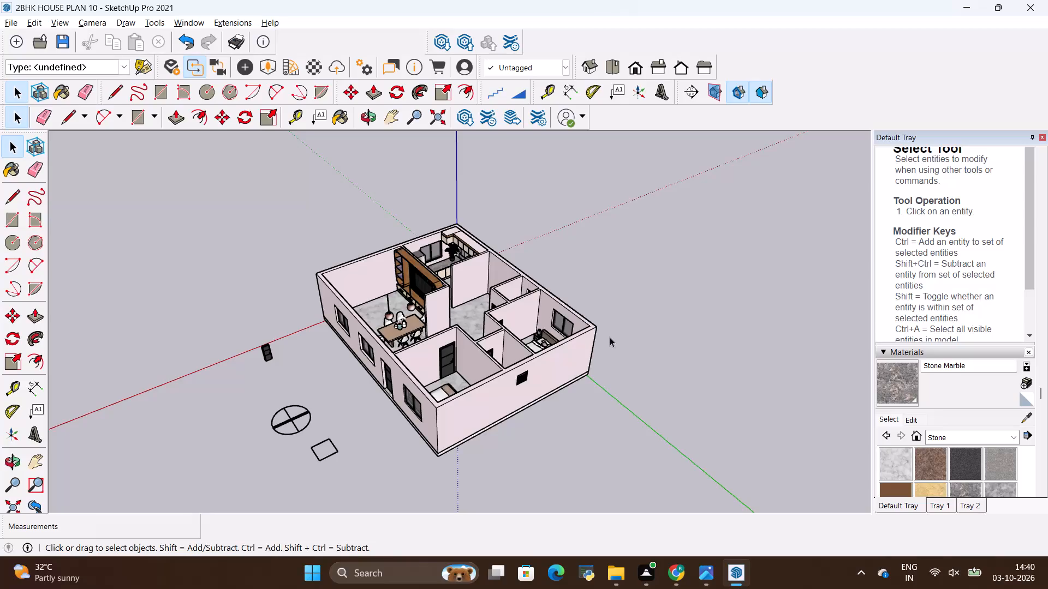
# Examine the furnished house from several sides and from above, checking the living room, kitchen, bedrooms and bathrooms.
pyautogui.scroll(3, 530, 323)
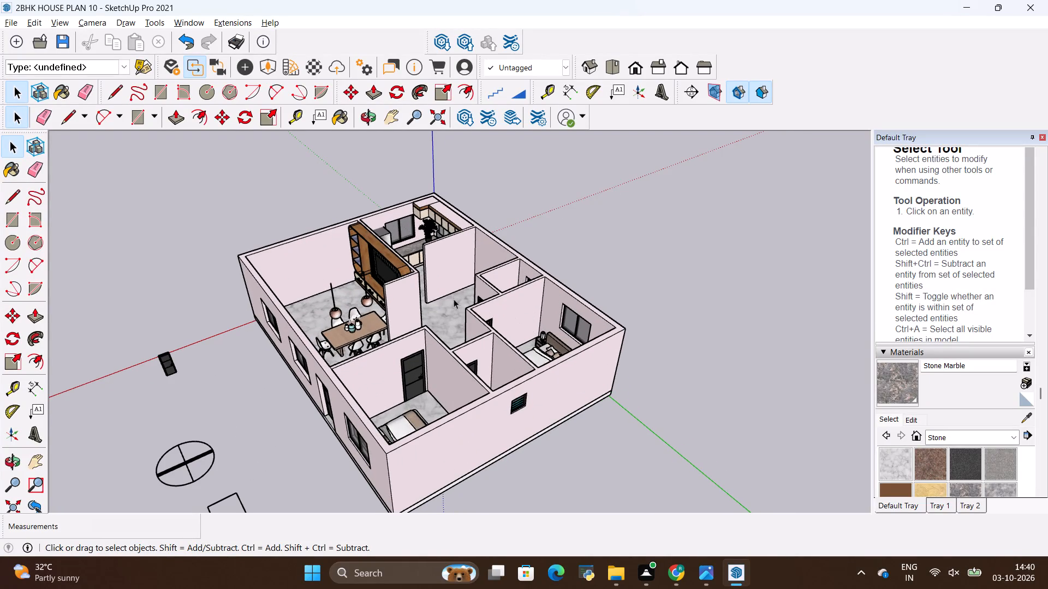
pyautogui.scroll(-2, 454, 295)
pyautogui.moveTo(391, 316); pyautogui.dragTo(485, 351, button='middle')
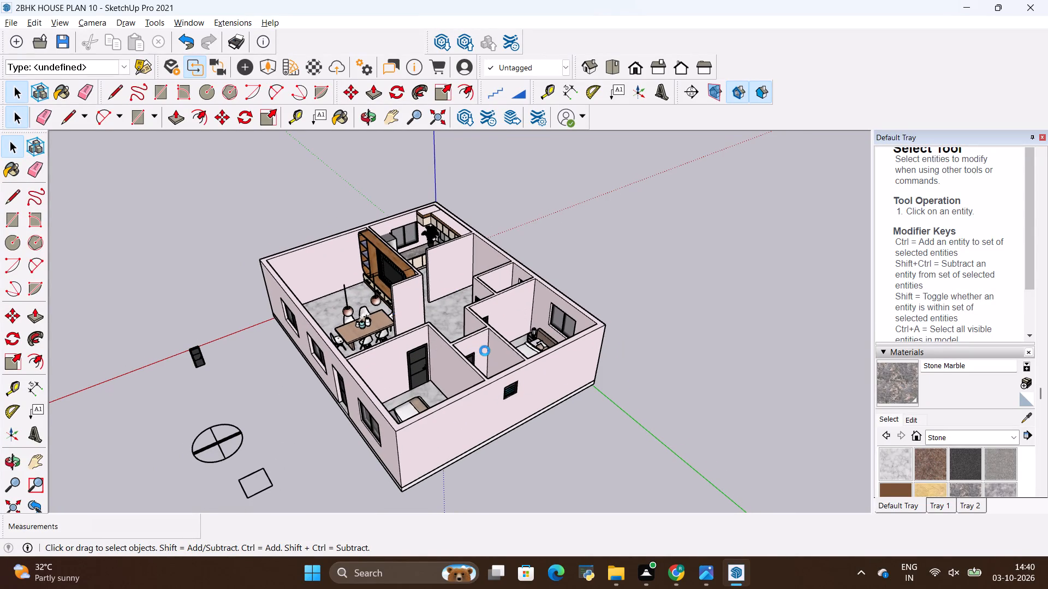
pyautogui.moveTo(485, 351); pyautogui.dragTo(434, 357, button='middle')
pyautogui.scroll(-4, 195, 297)
pyautogui.moveTo(434, 345); pyautogui.dragTo(360, 329, button='middle')
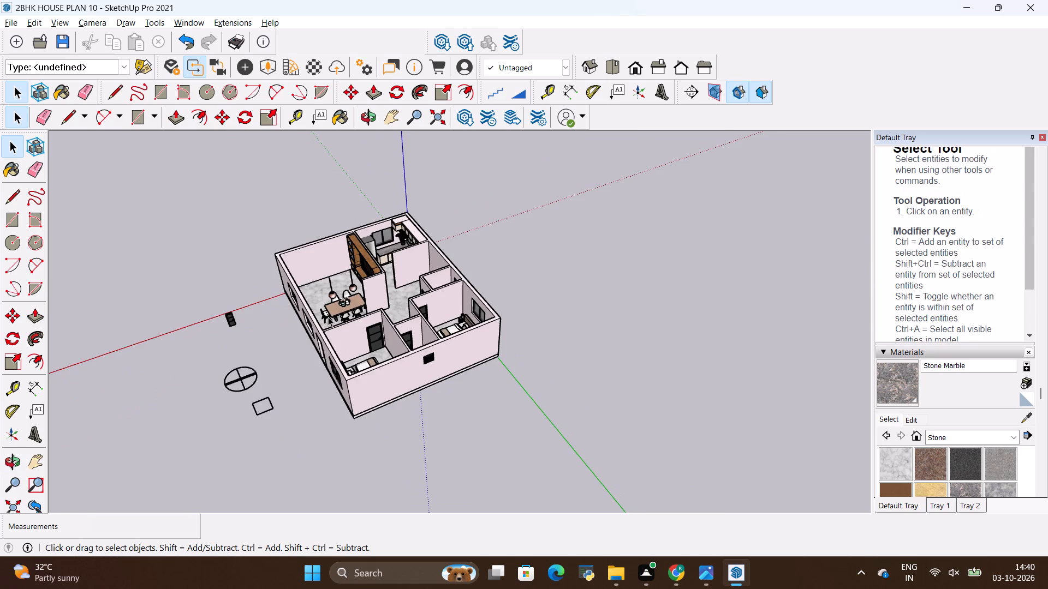
pyautogui.scroll(7, 328, 317)
pyautogui.moveTo(375, 286); pyautogui.dragTo(565, 314, button='middle')
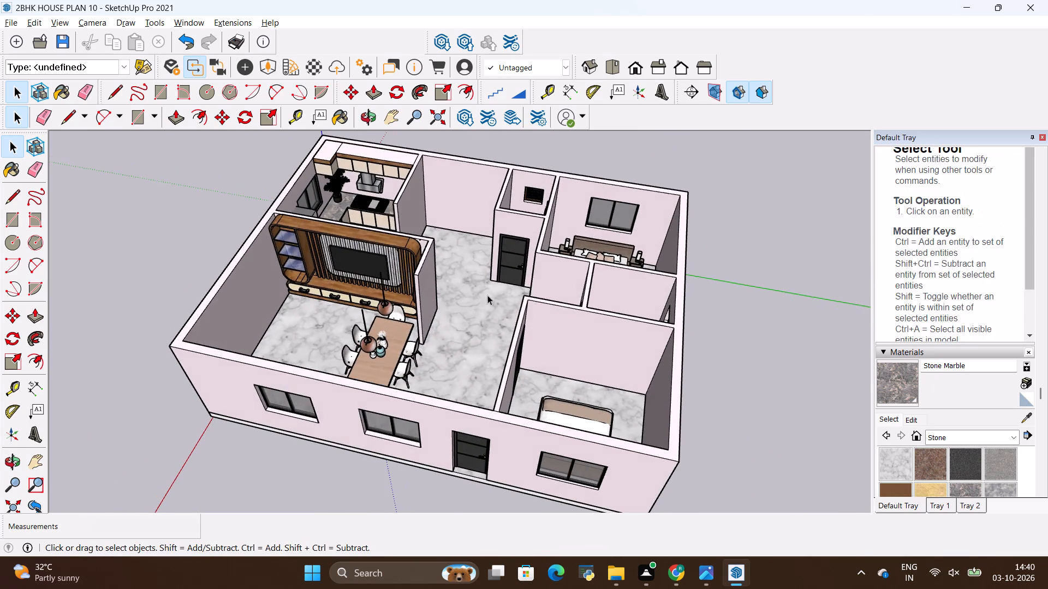
pyautogui.scroll(-4, 242, 289)
pyautogui.moveTo(280, 294); pyautogui.dragTo(483, 348, button='middle')
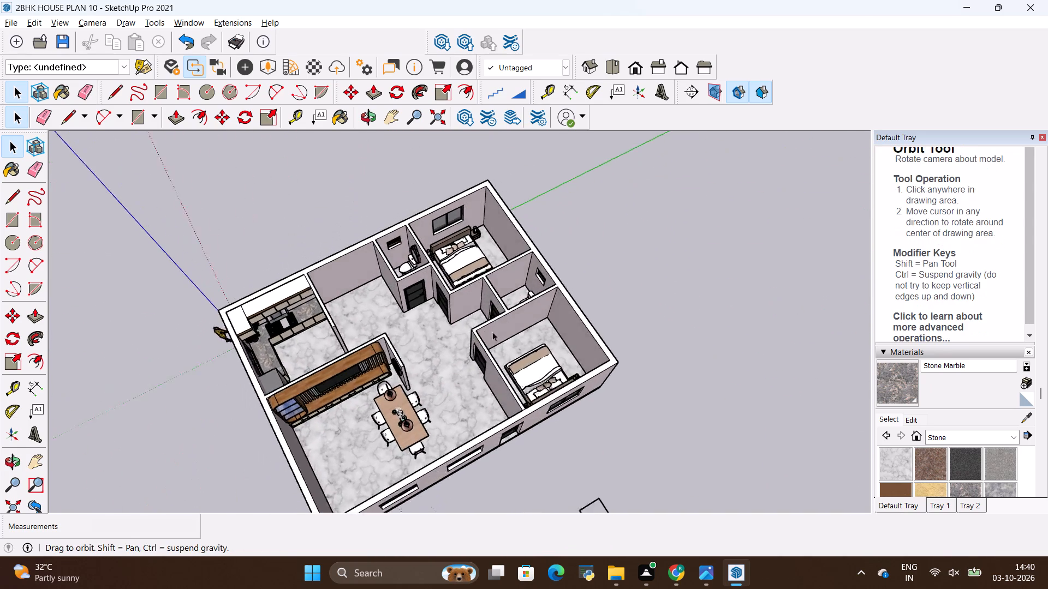
pyautogui.moveTo(511, 305); pyautogui.dragTo(562, 280, button='middle')
pyautogui.moveTo(401, 289); pyautogui.dragTo(492, 291, button='middle')
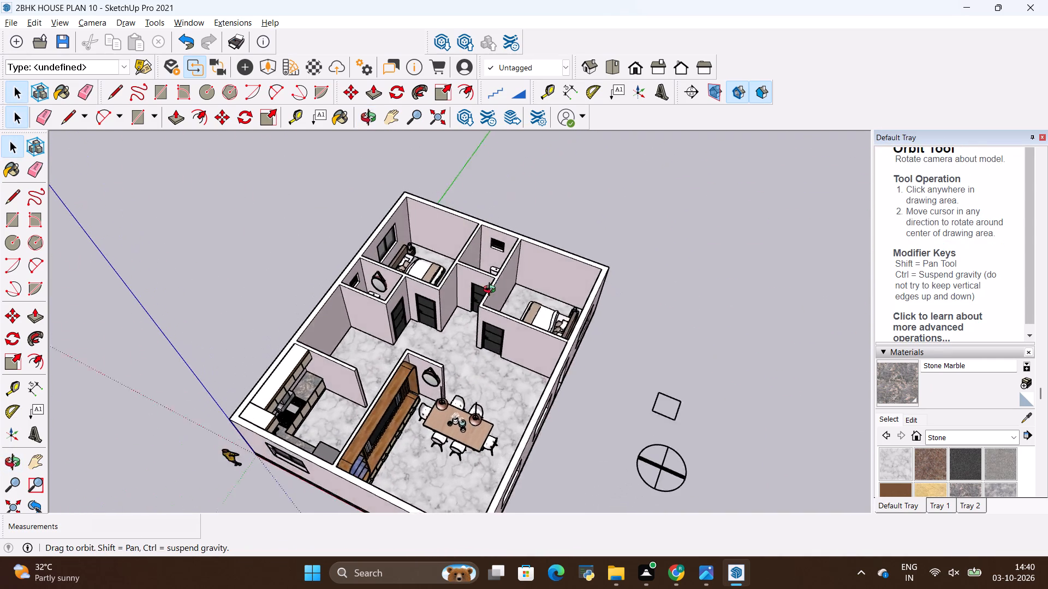
pyautogui.moveTo(492, 291); pyautogui.dragTo(313, 287, button='middle')
pyautogui.moveTo(502, 314); pyautogui.dragTo(370, 264, button='middle')
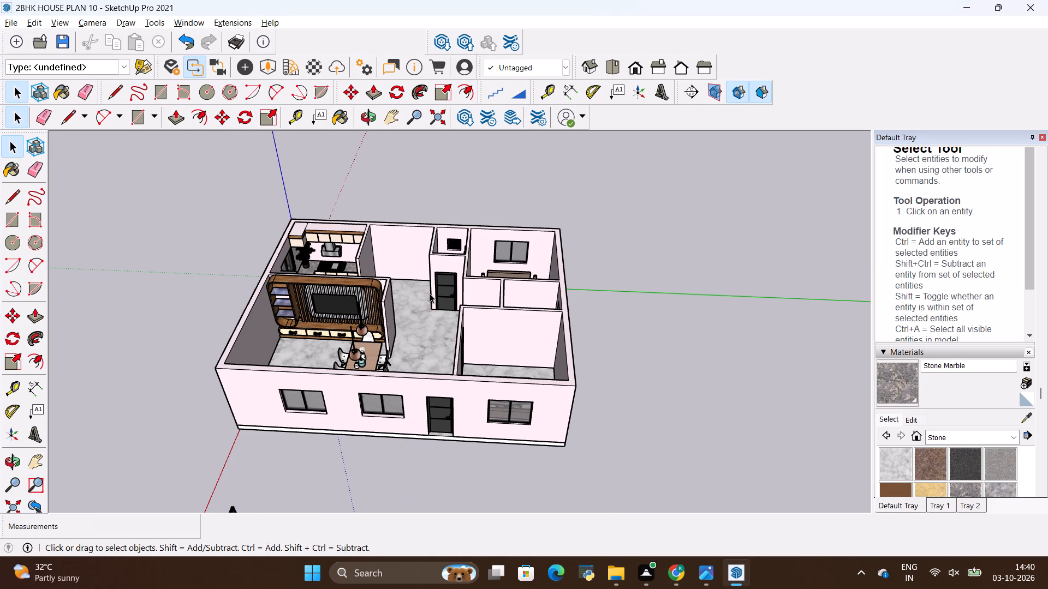
pyautogui.scroll(4, 315, 376)
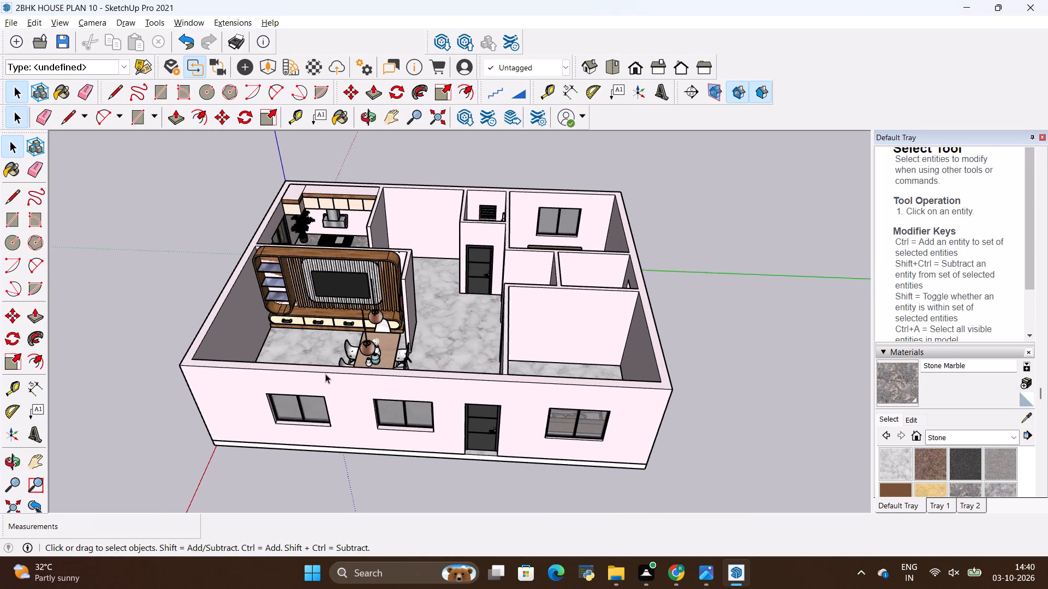
pyautogui.scroll(2, 325, 374)
pyautogui.scroll(-5, 359, 429)
pyautogui.moveTo(363, 375); pyautogui.dragTo(426, 434, button='middle')
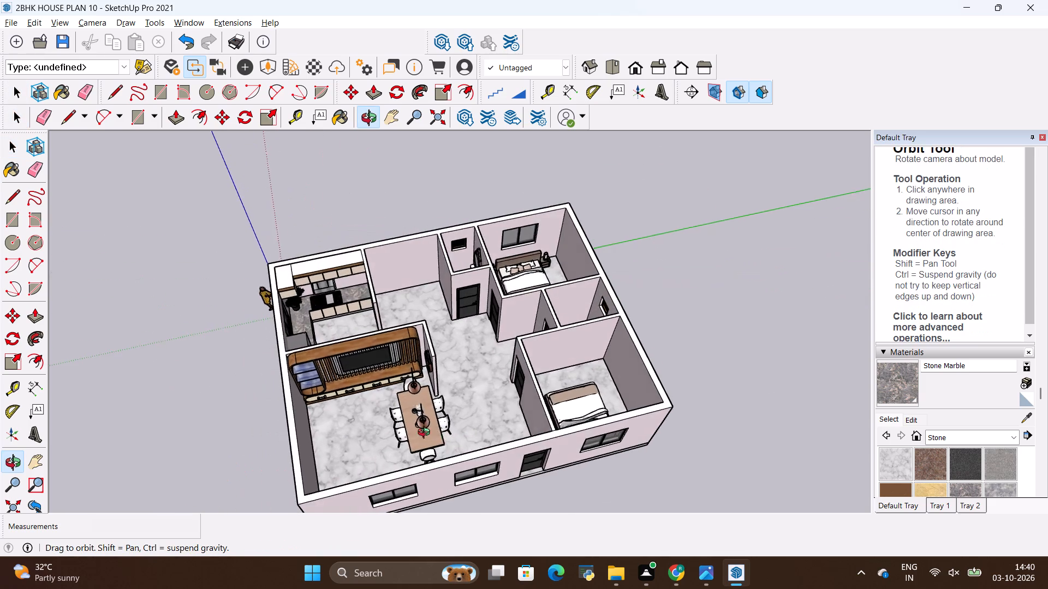
pyautogui.moveTo(426, 434); pyautogui.dragTo(383, 417, button='middle')
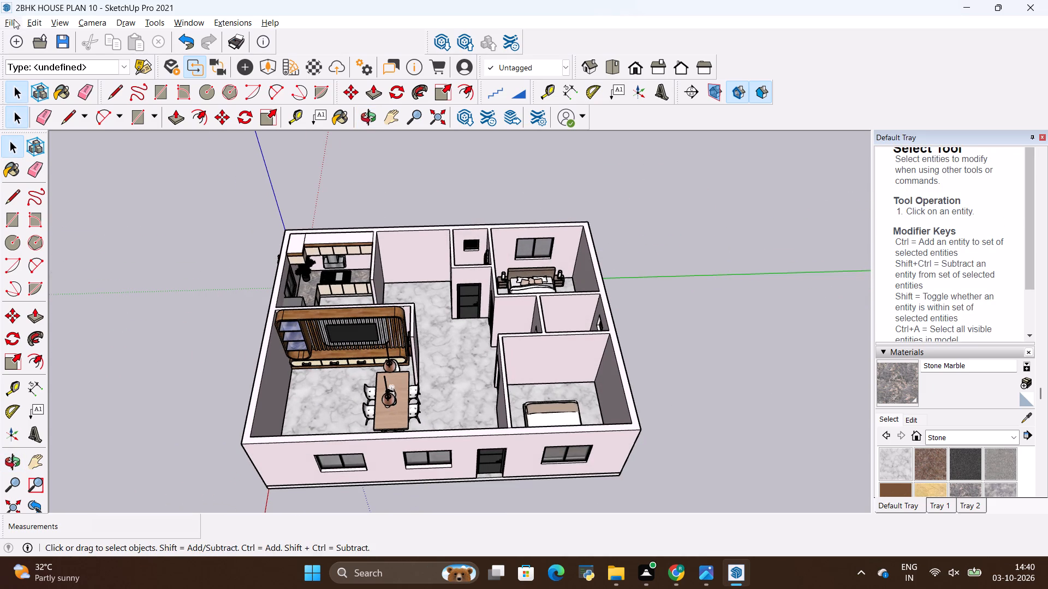
# Import the L-shaped sofa model michel-club1 (1) from the Downloads folder and place it on the ground outside the house.
pyautogui.click(14, 19)
pyautogui.click(40, 246)
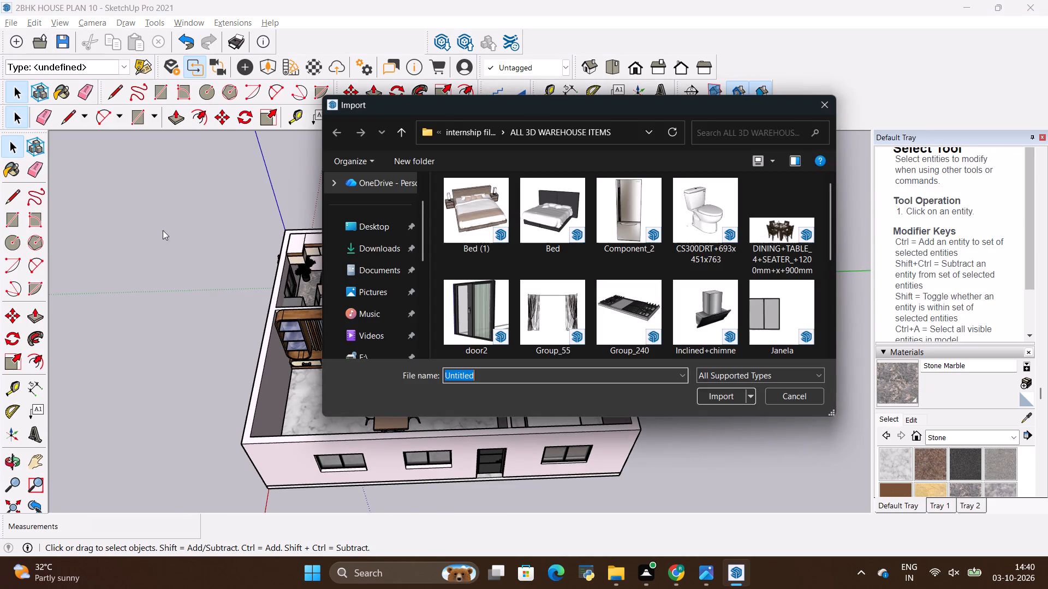
pyautogui.click(373, 242)
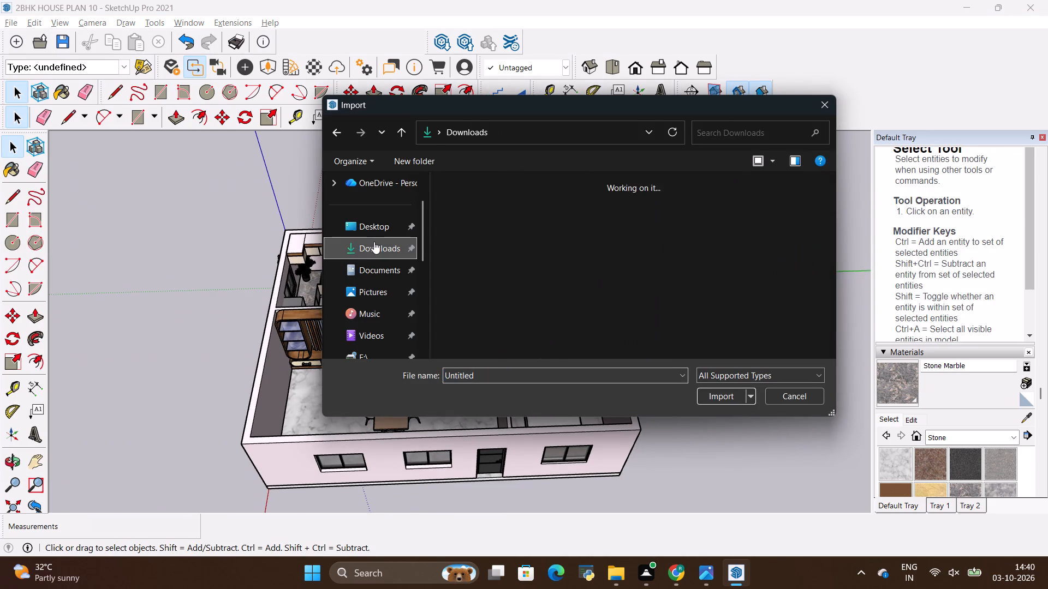
pyautogui.scroll(-2, 559, 238)
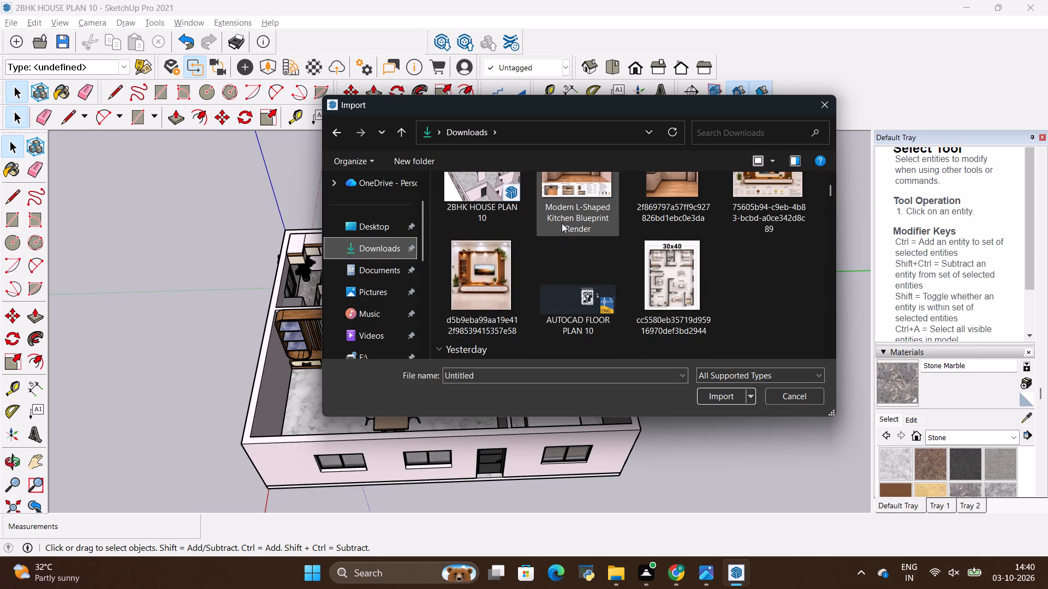
pyautogui.scroll(-2, 562, 223)
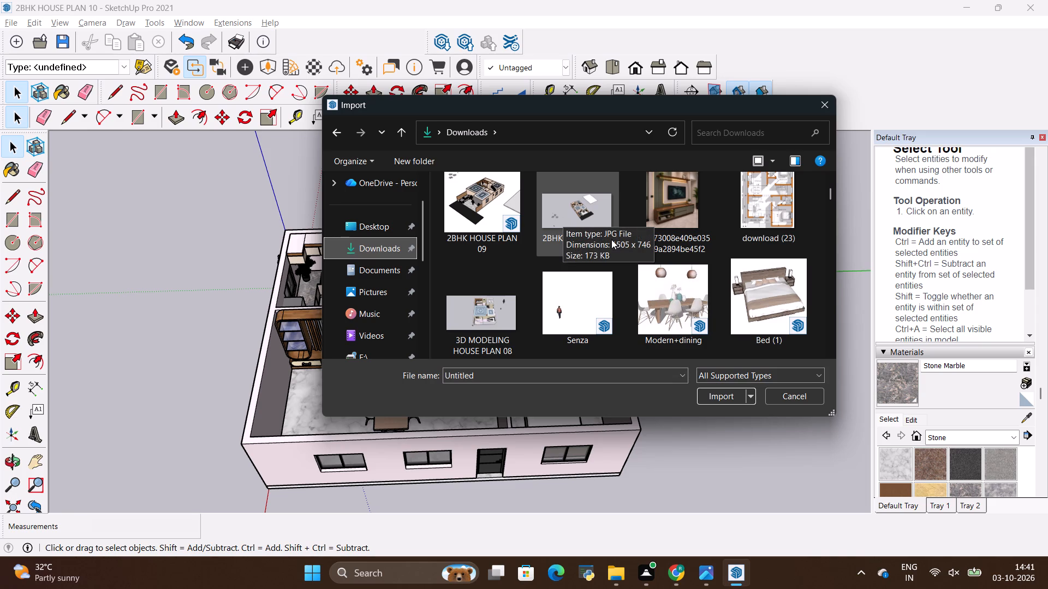
pyautogui.scroll(-1, 609, 237)
pyautogui.scroll(3, 609, 235)
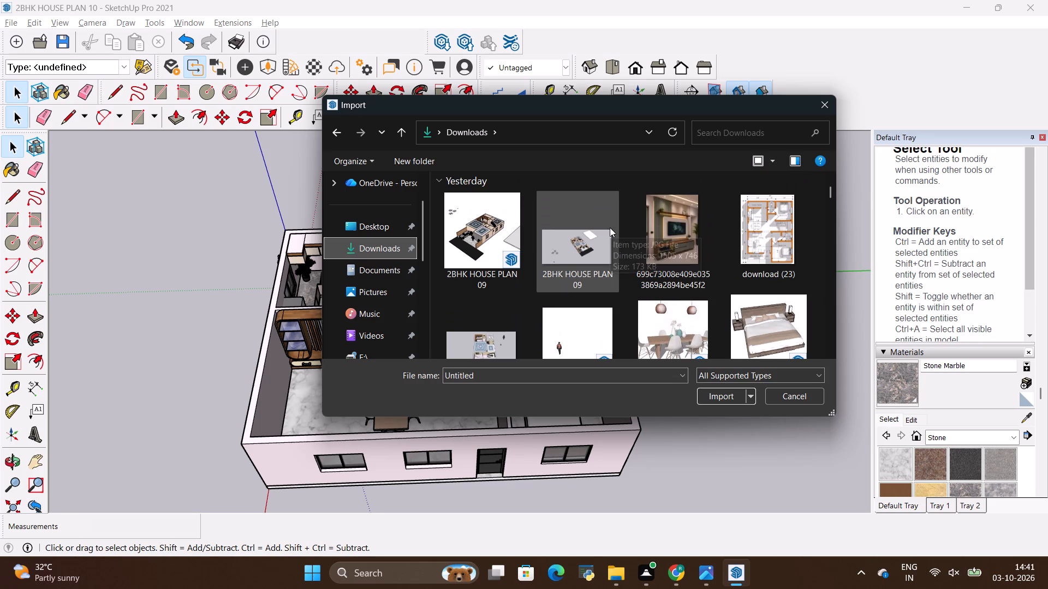
pyautogui.scroll(-5, 610, 224)
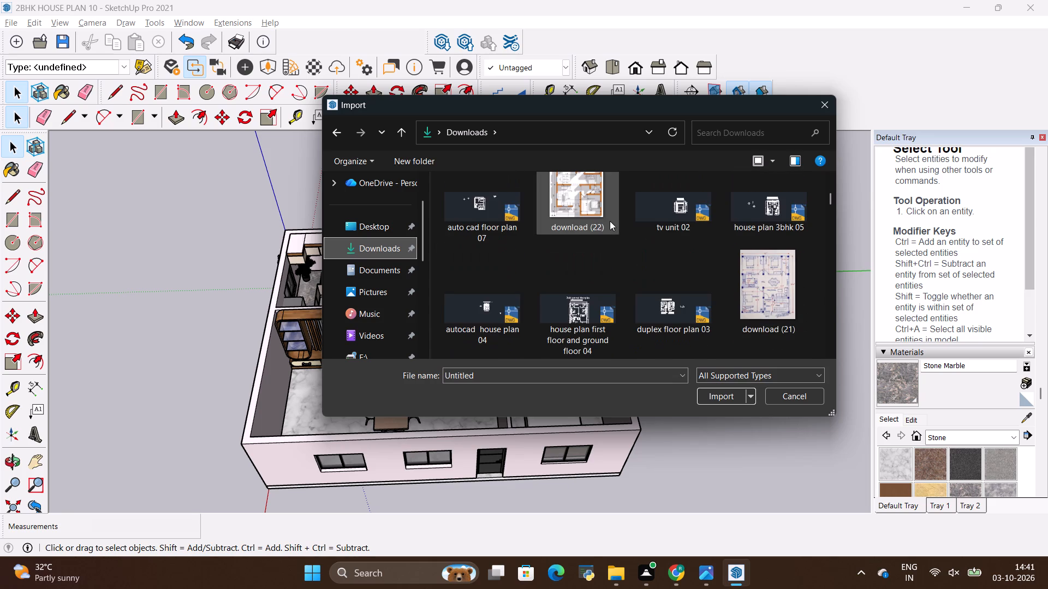
pyautogui.scroll(-2, 610, 221)
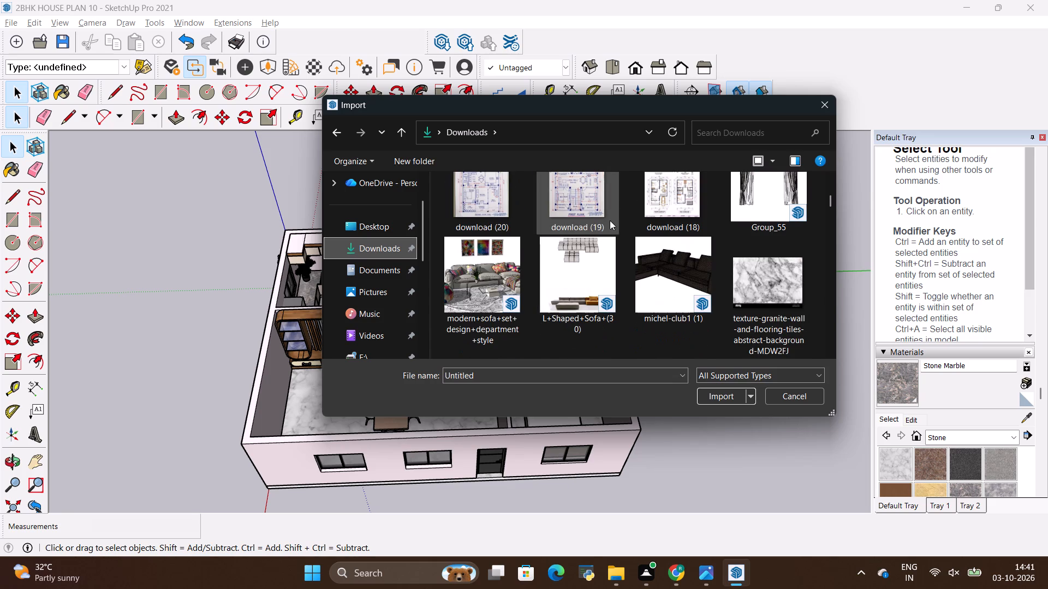
pyautogui.click(661, 280)
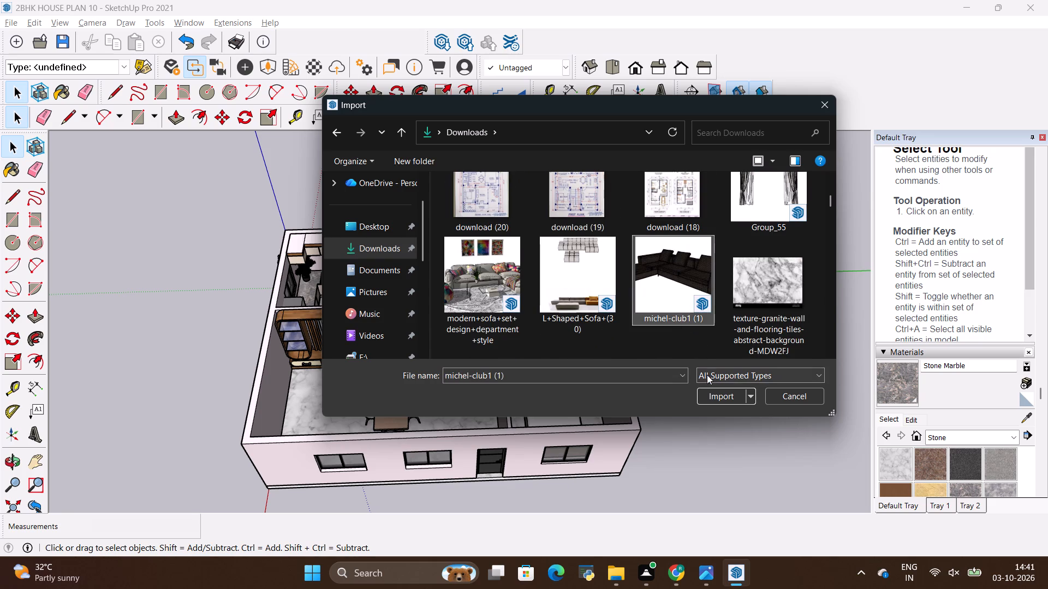
pyautogui.click(706, 398)
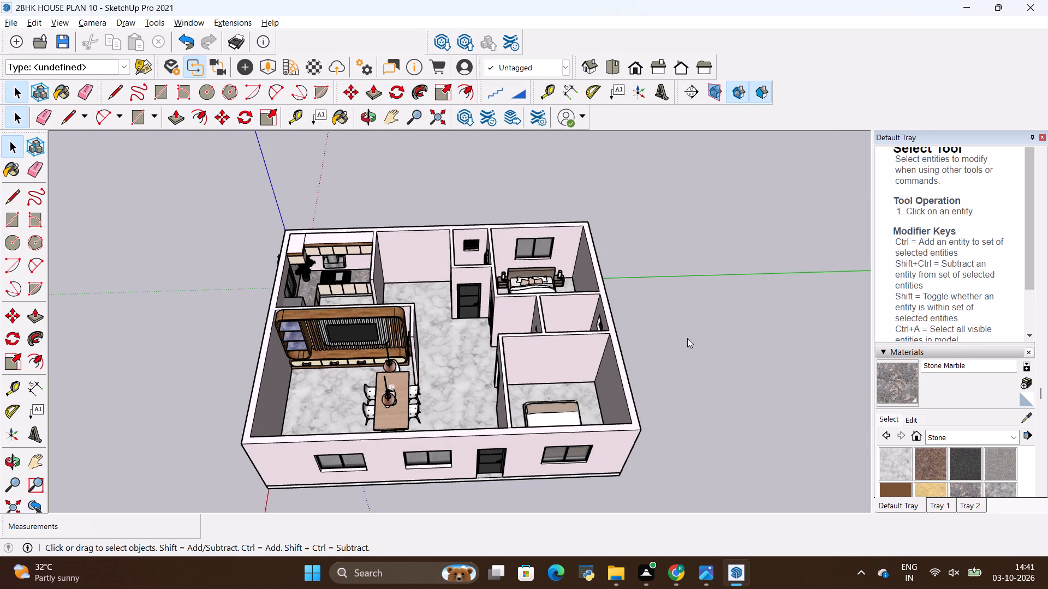
pyautogui.scroll(-3, 620, 280)
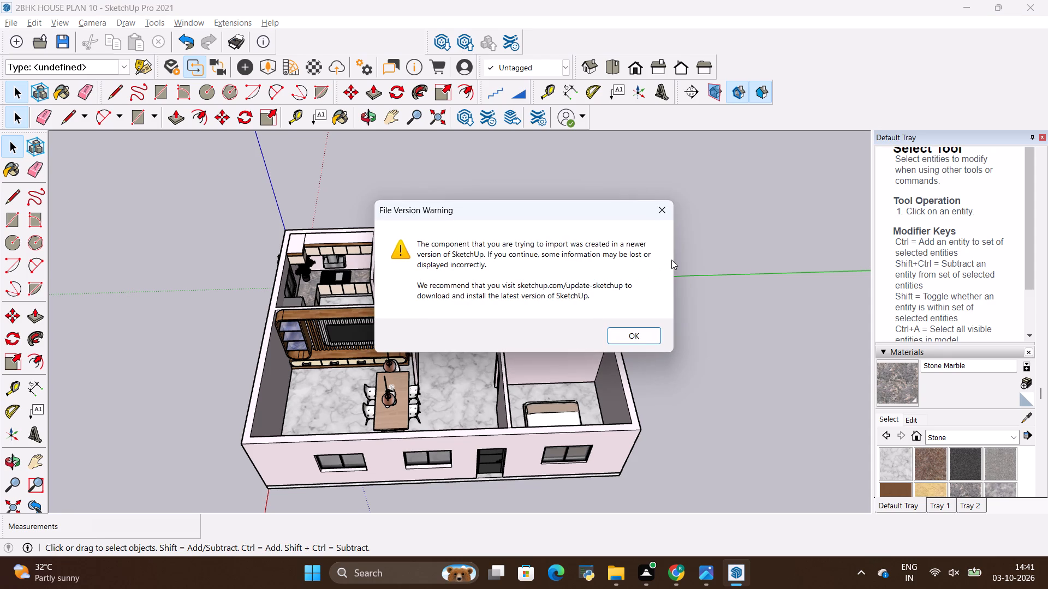
pyautogui.click(636, 333)
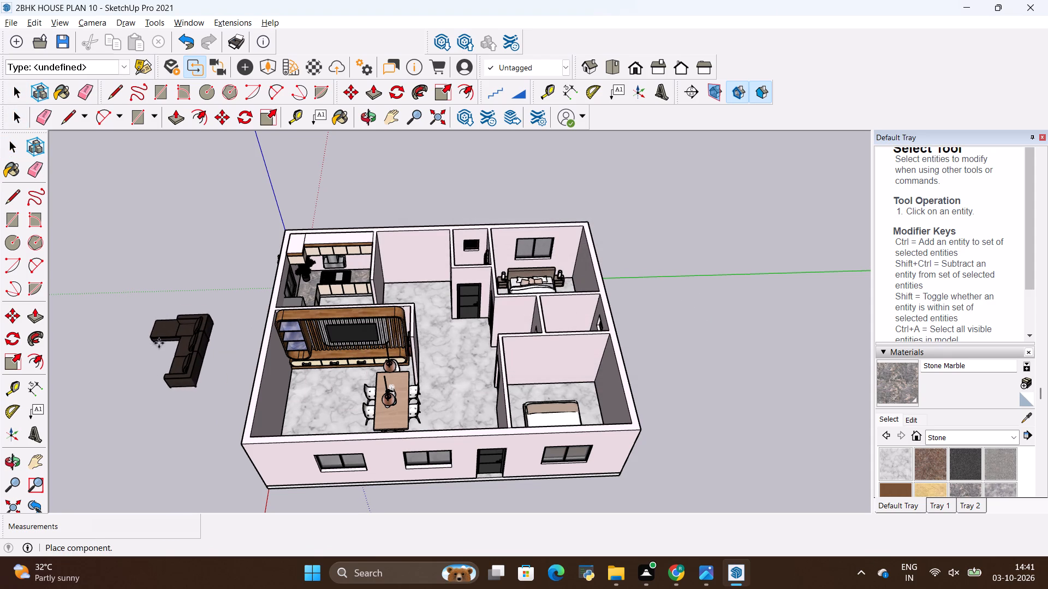
pyautogui.click(173, 350)
# Rotate the imported sofa about 180° on the ground plane so its L opens the opposite way.
pyautogui.scroll(-3, 389, 326)
pyautogui.moveTo(151, 430); pyautogui.dragTo(252, 436, button='middle')
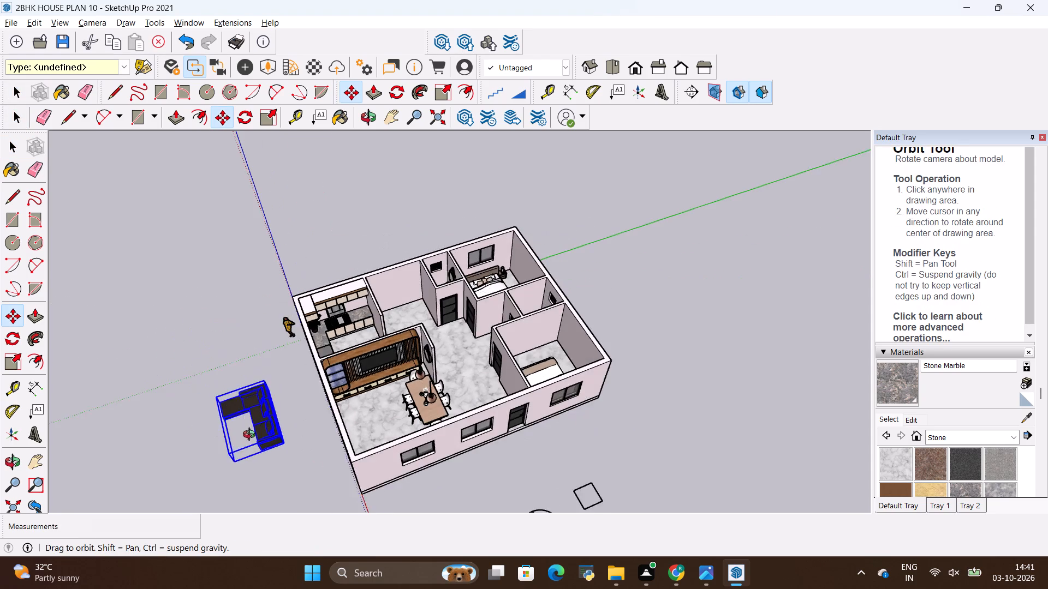
pyautogui.moveTo(252, 436); pyautogui.dragTo(262, 429, button='middle')
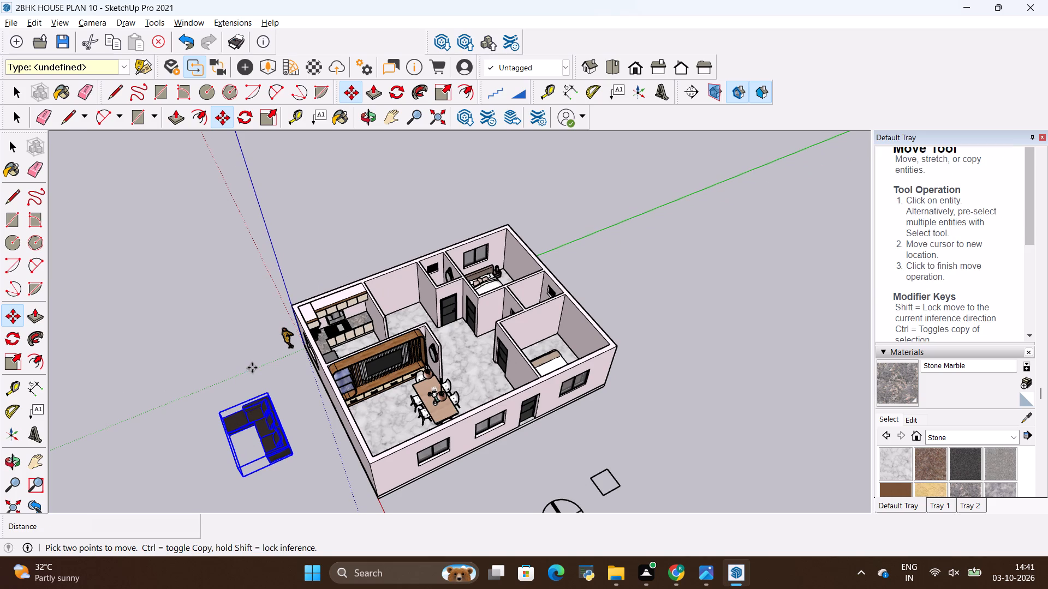
pyautogui.click(396, 97)
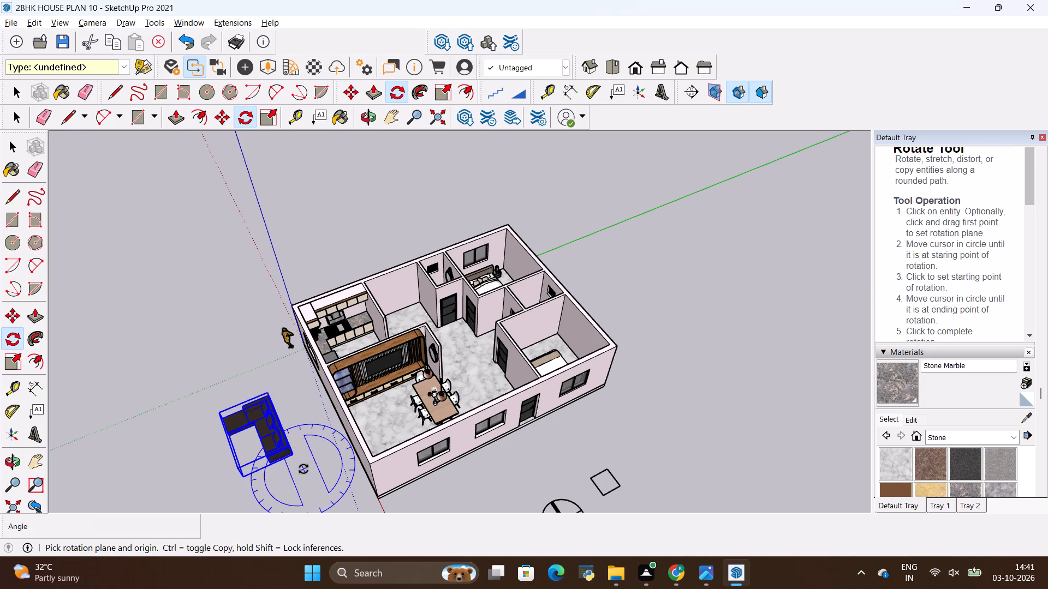
pyautogui.click(303, 469)
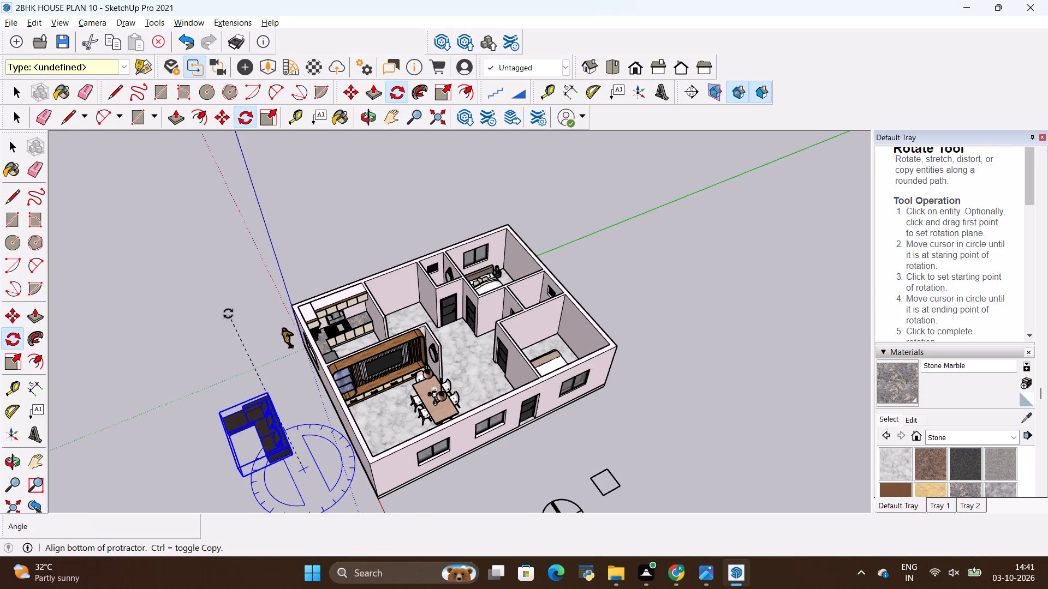
pyautogui.click(242, 302)
pyautogui.scroll(-11, 168, 372)
pyautogui.scroll(-12, 187, 332)
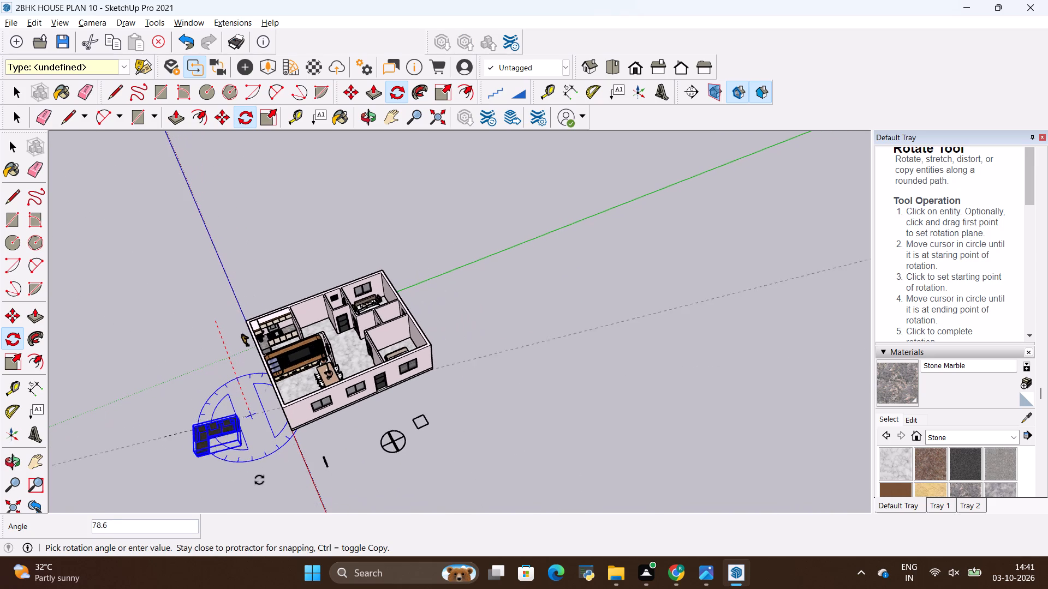
pyautogui.click(287, 493)
pyautogui.press('space')
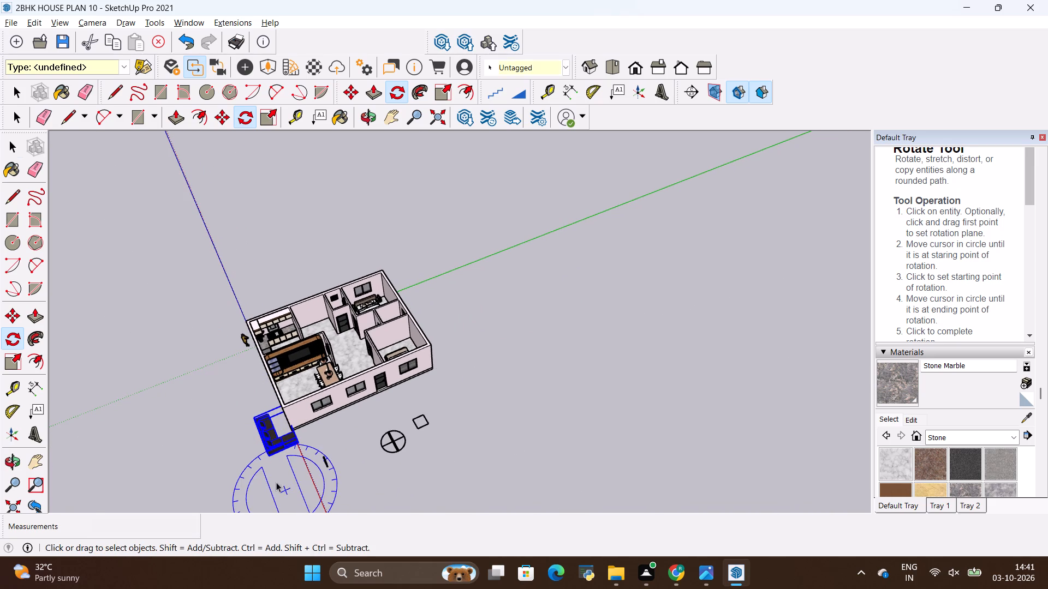
# Move the L-shaped sofa from outside the house into the living room, between the side wall and the dining table.
pyautogui.click(230, 440)
pyautogui.click(276, 445)
pyautogui.scroll(3, 275, 445)
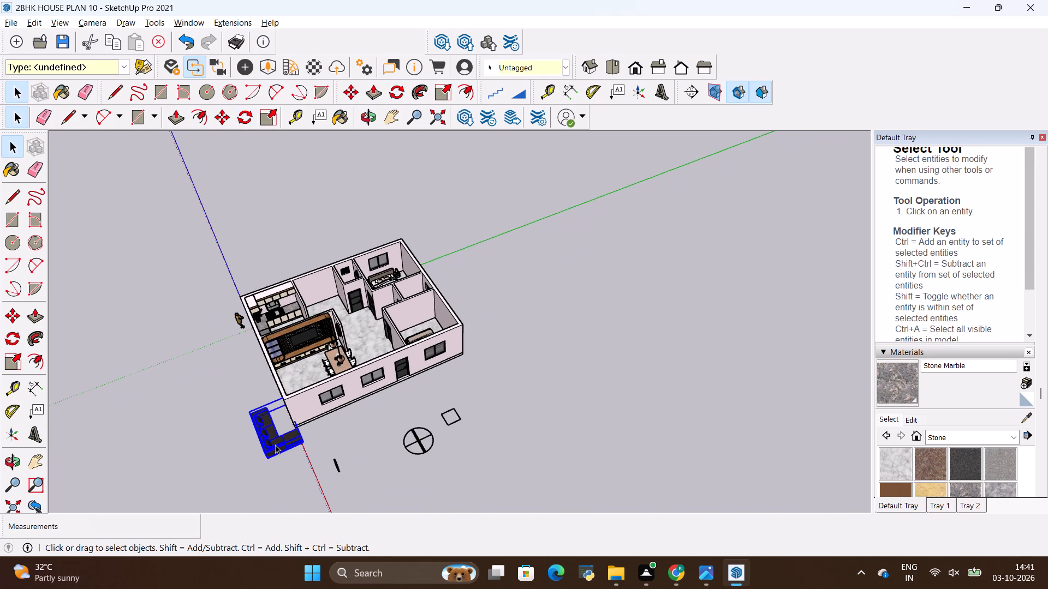
pyautogui.press('m')
pyautogui.click(269, 467)
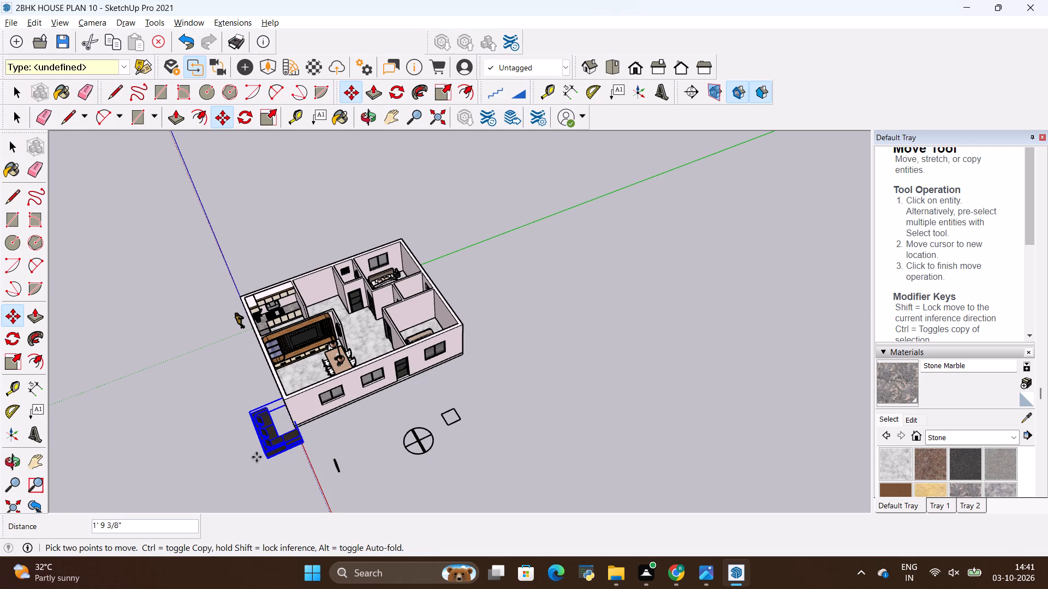
pyautogui.moveTo(349, 371); pyautogui.dragTo(348, 372, button='middle')
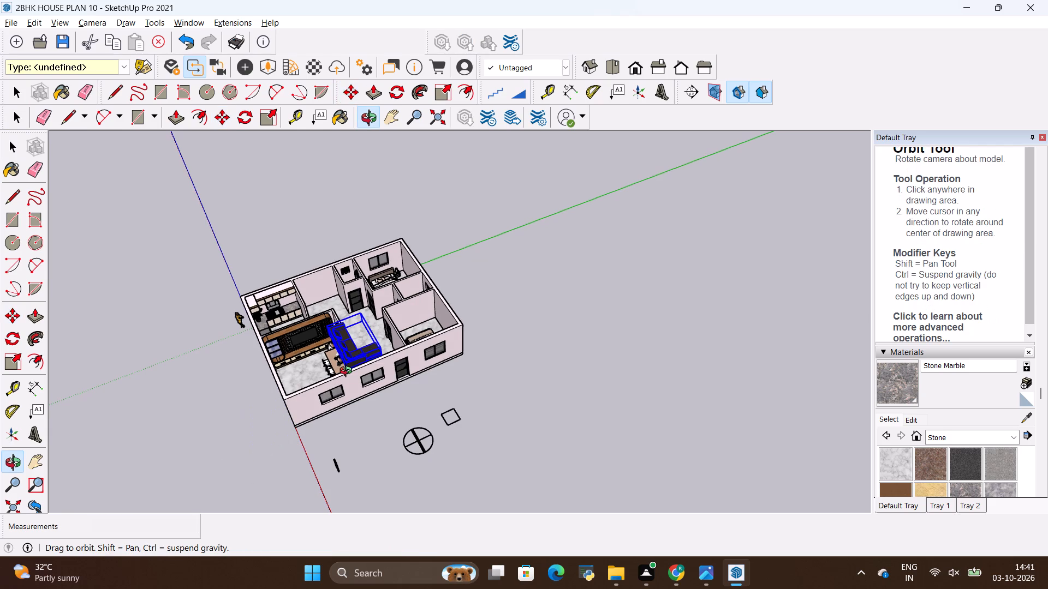
pyautogui.moveTo(348, 372); pyautogui.dragTo(348, 377, button='middle')
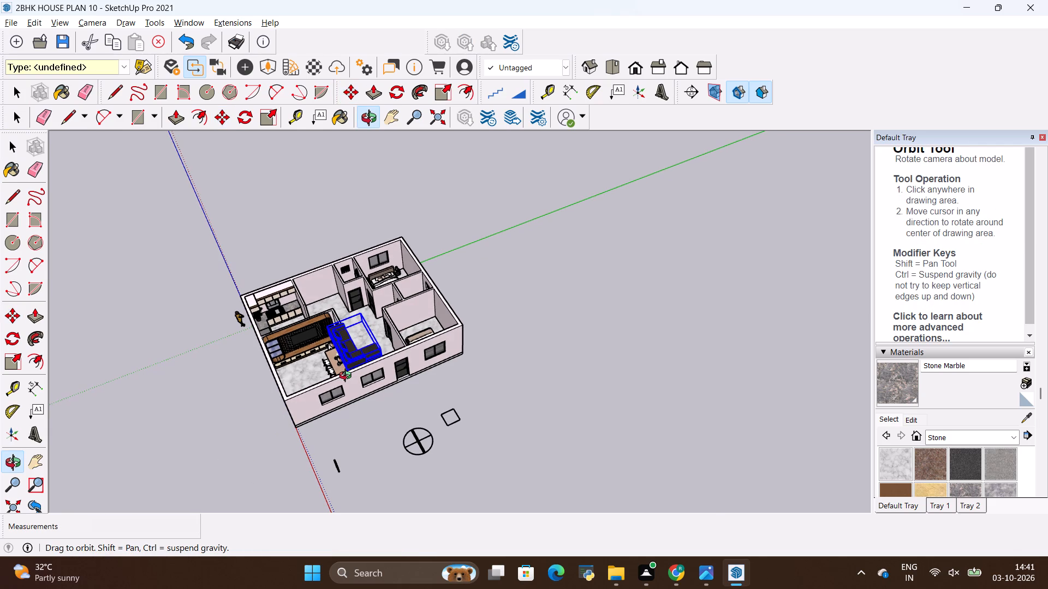
pyautogui.moveTo(348, 377); pyautogui.dragTo(349, 386, button='middle')
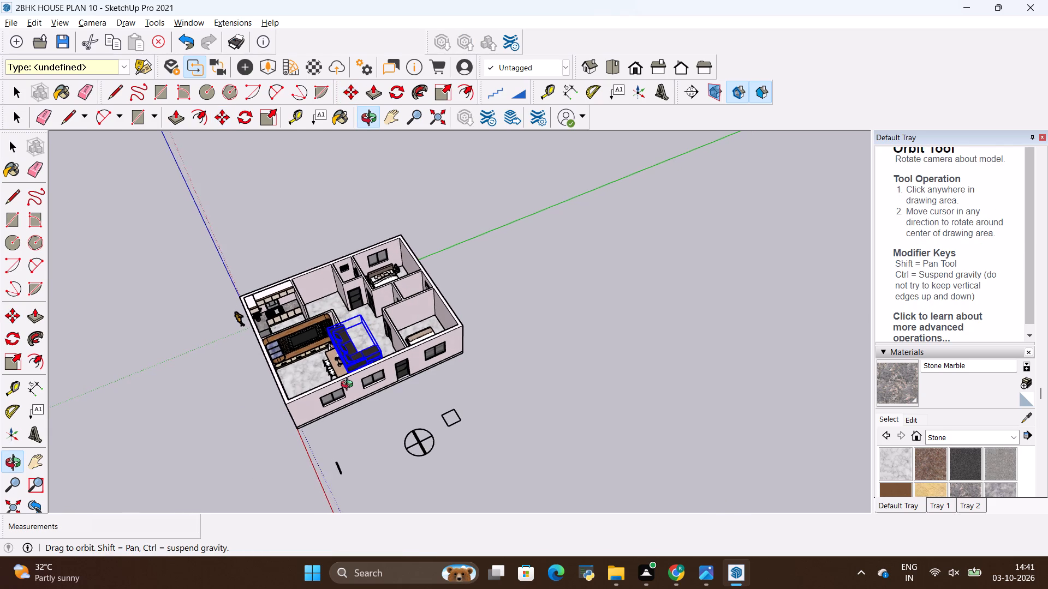
pyautogui.moveTo(349, 386); pyautogui.dragTo(272, 431, button='middle')
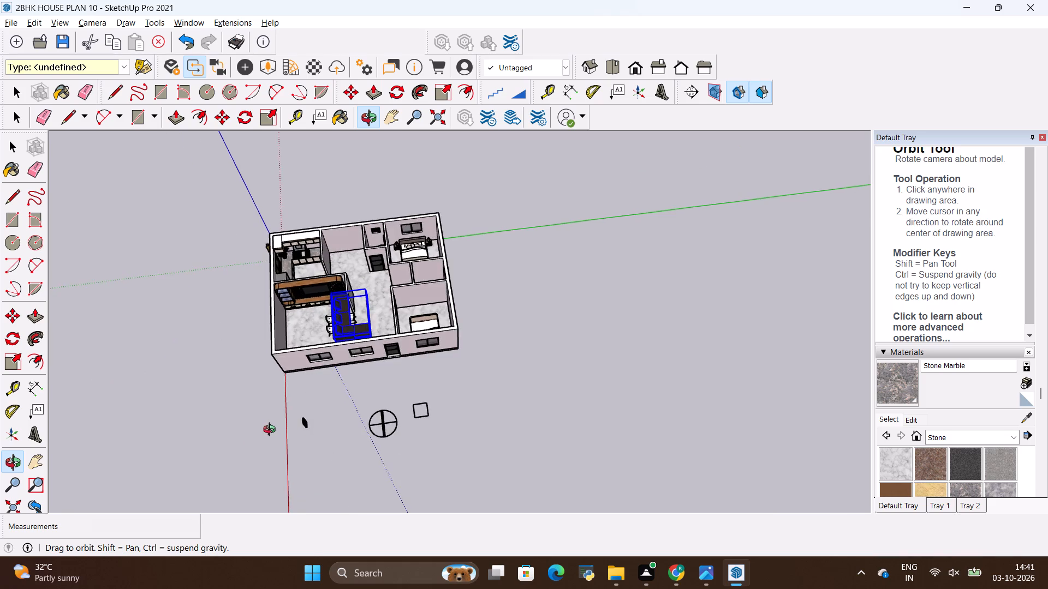
pyautogui.moveTo(272, 431); pyautogui.dragTo(247, 442, button='middle')
pyautogui.scroll(7, 289, 338)
pyautogui.moveTo(296, 329); pyautogui.dragTo(268, 380, button='middle')
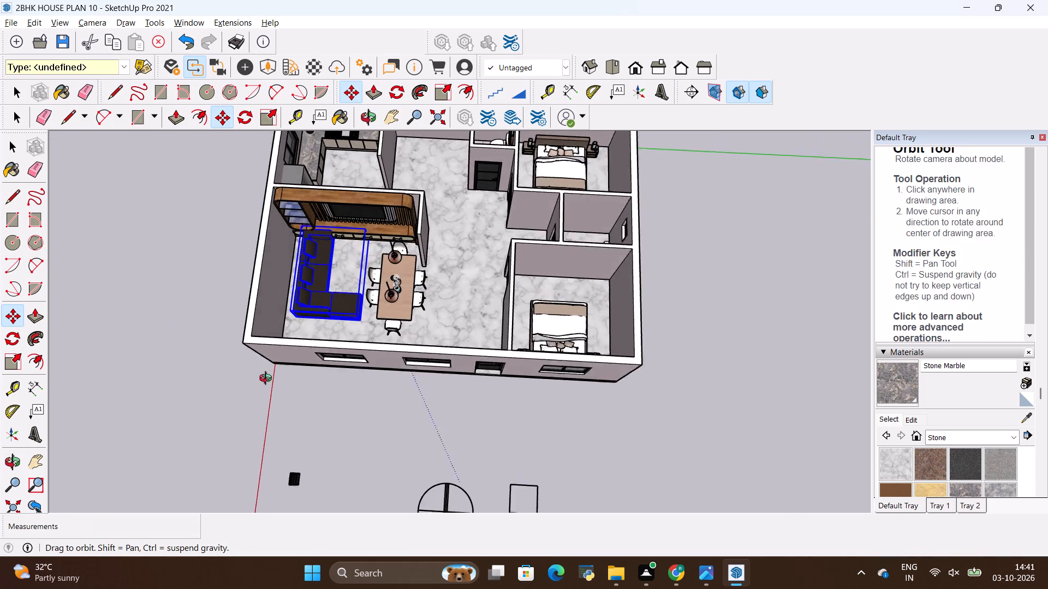
pyautogui.moveTo(268, 380); pyautogui.dragTo(253, 392, button='middle')
pyautogui.scroll(9, 277, 324)
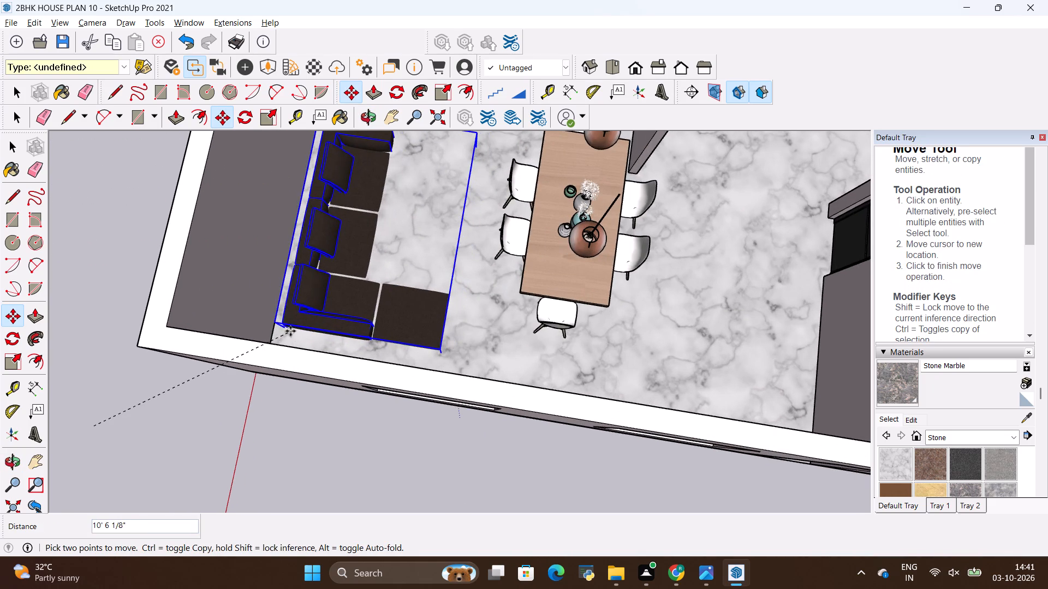
pyautogui.click(290, 331)
# Shift the L-shaped sofa about 8 7/8" in the living room, using its chaise-end corner as the move point.
pyautogui.moveTo(401, 352); pyautogui.dragTo(56, 261, button='middle')
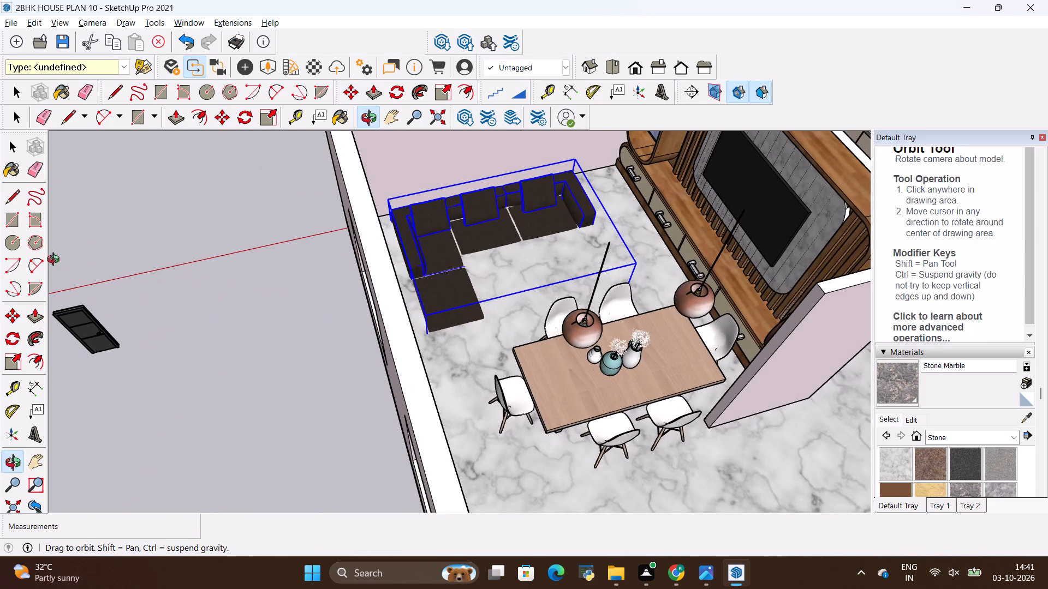
pyautogui.moveTo(56, 261); pyautogui.dragTo(55, 261, button='middle')
pyautogui.scroll(9, 436, 366)
pyautogui.moveTo(458, 337); pyautogui.dragTo(385, 206, button='middle')
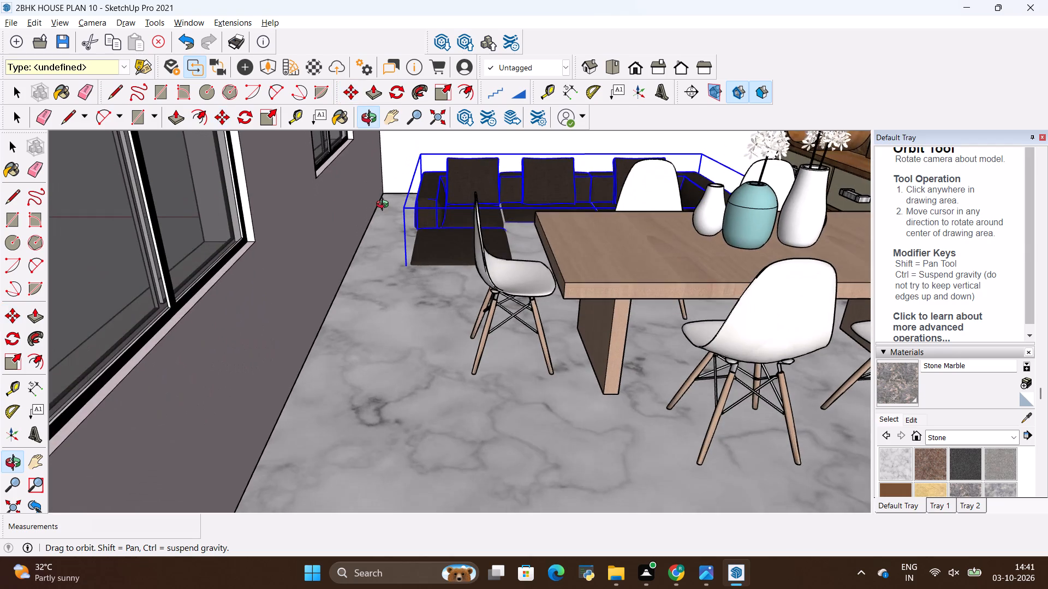
pyautogui.moveTo(385, 206); pyautogui.dragTo(410, 248, button='middle')
pyautogui.press('m')
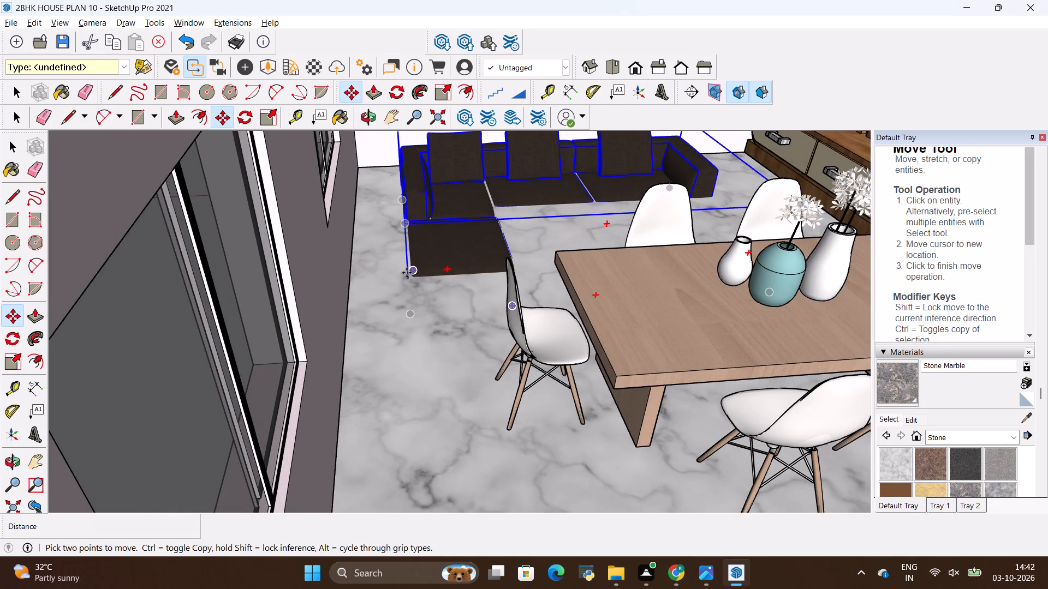
pyautogui.click(406, 276)
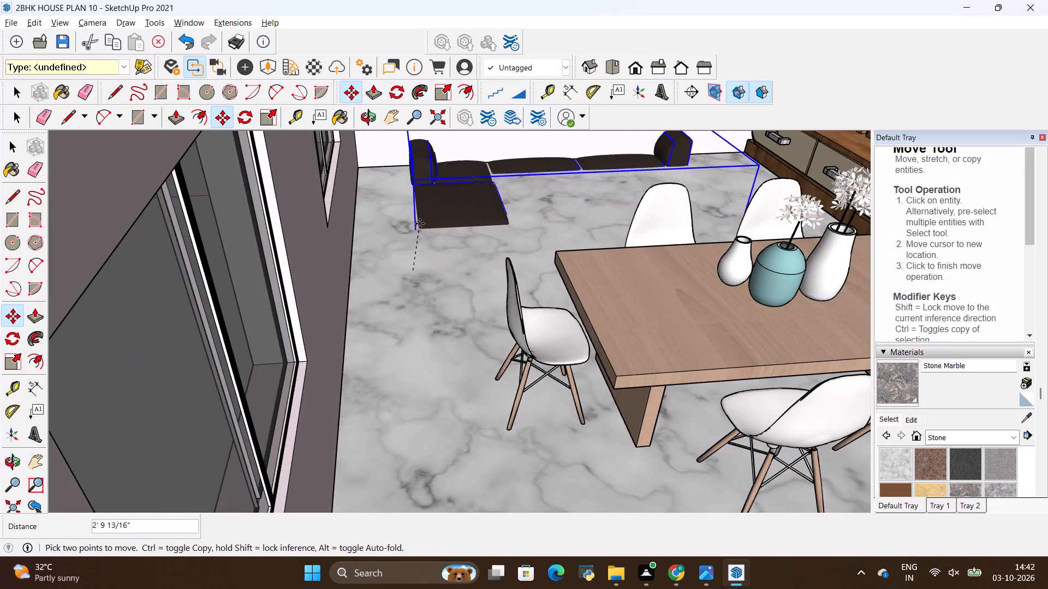
pyautogui.click(410, 285)
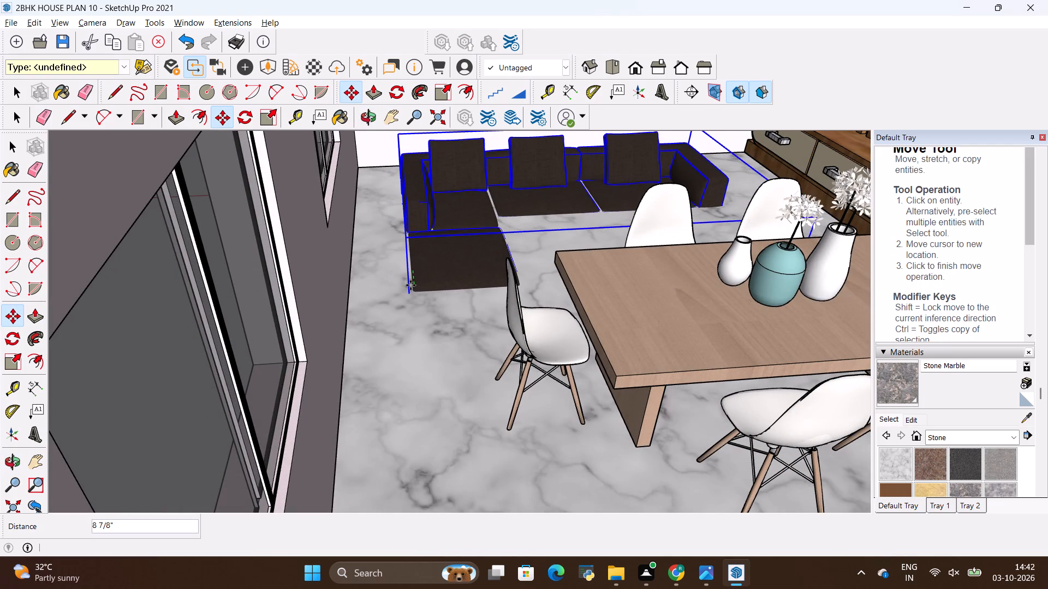
# Raise the sunken sofa vertically by about 2' 1" so its base and legs clear the marble floor.
pyautogui.moveTo(406, 282); pyautogui.dragTo(402, 320, button='middle')
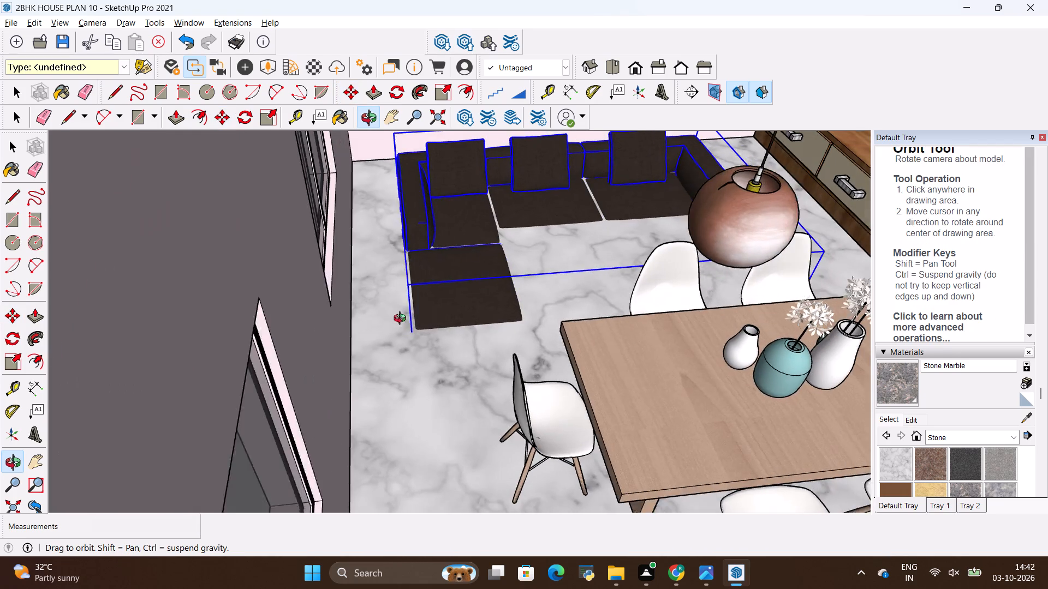
pyautogui.moveTo(402, 320); pyautogui.dragTo(398, 318, button='middle')
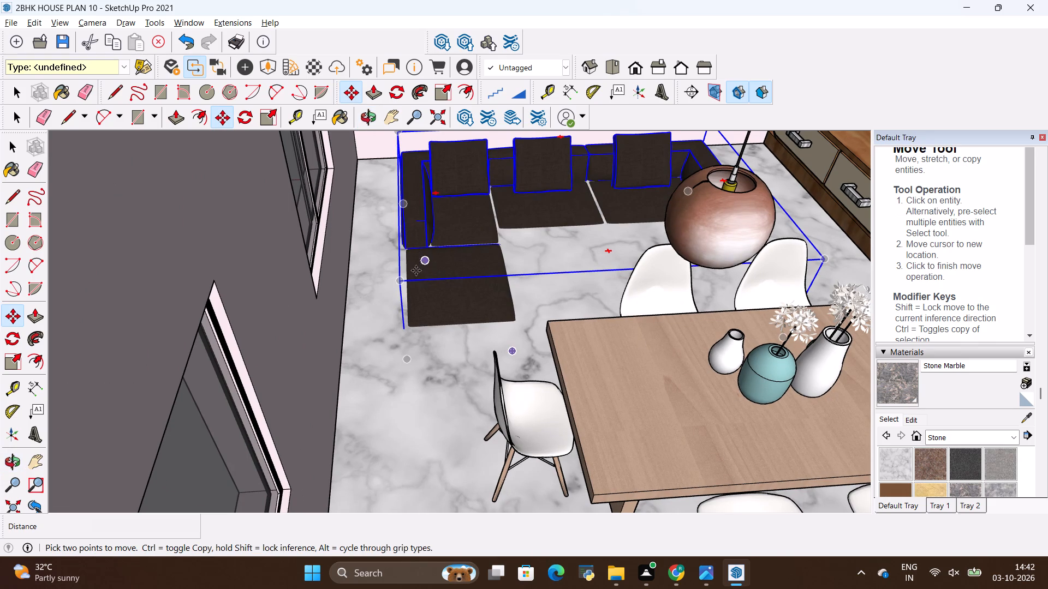
pyautogui.click(401, 283)
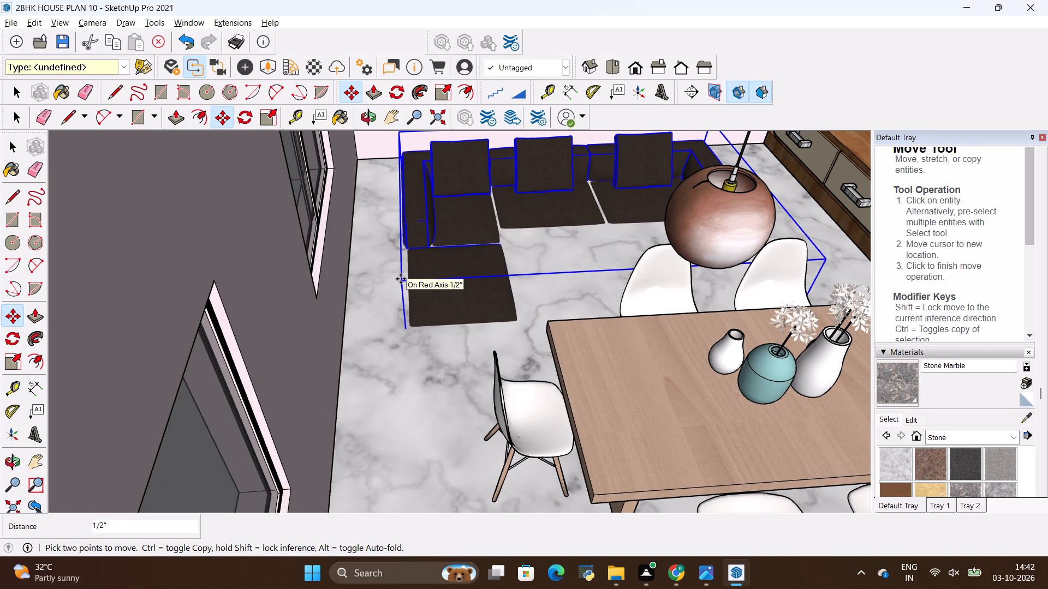
pyautogui.press('Left')
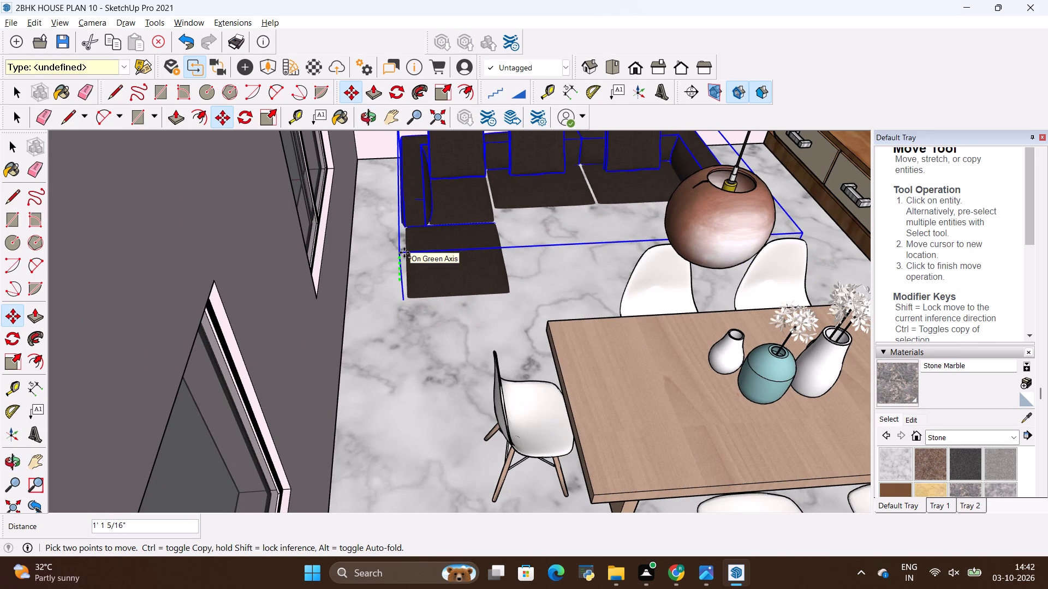
pyautogui.press('Up')
pyautogui.click(402, 206)
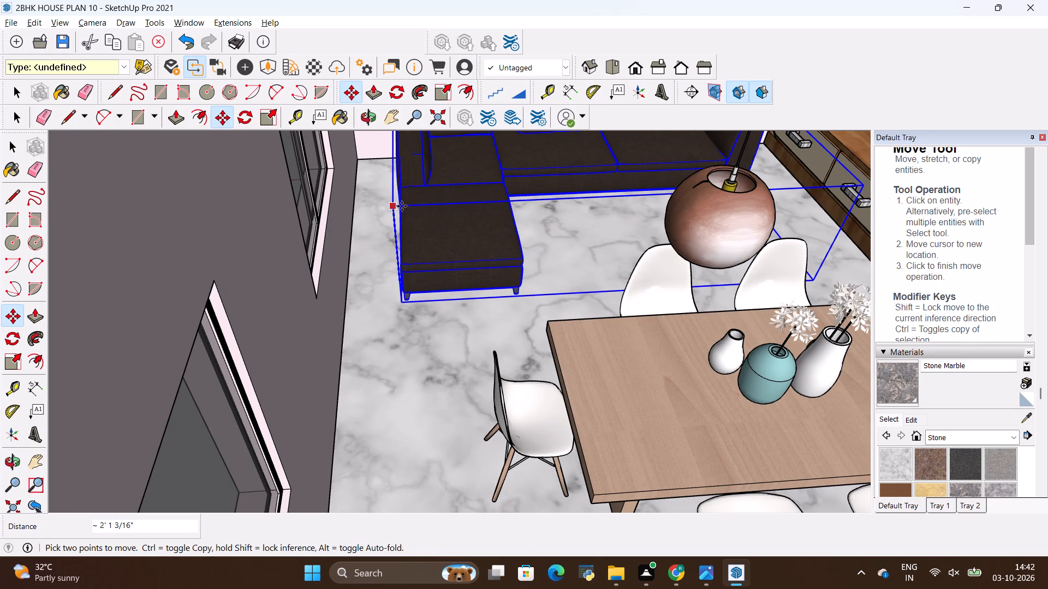
# Move the sofa about 4' 7" along the green axis, away from the wall behind it and toward the dining table.
pyautogui.moveTo(401, 311); pyautogui.dragTo(398, 206, button='middle')
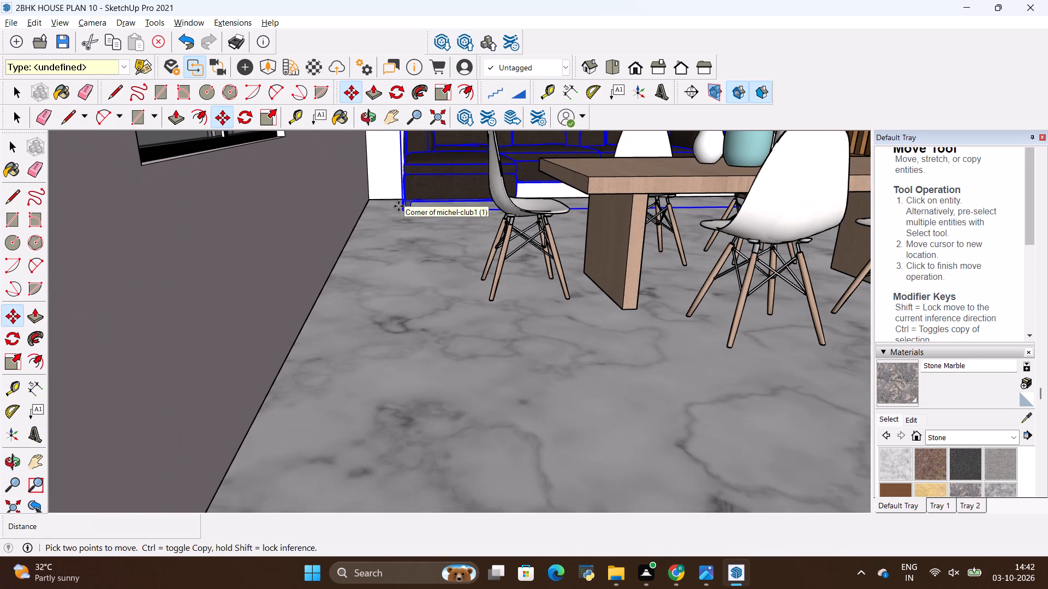
pyautogui.press('m')
pyautogui.click(402, 213)
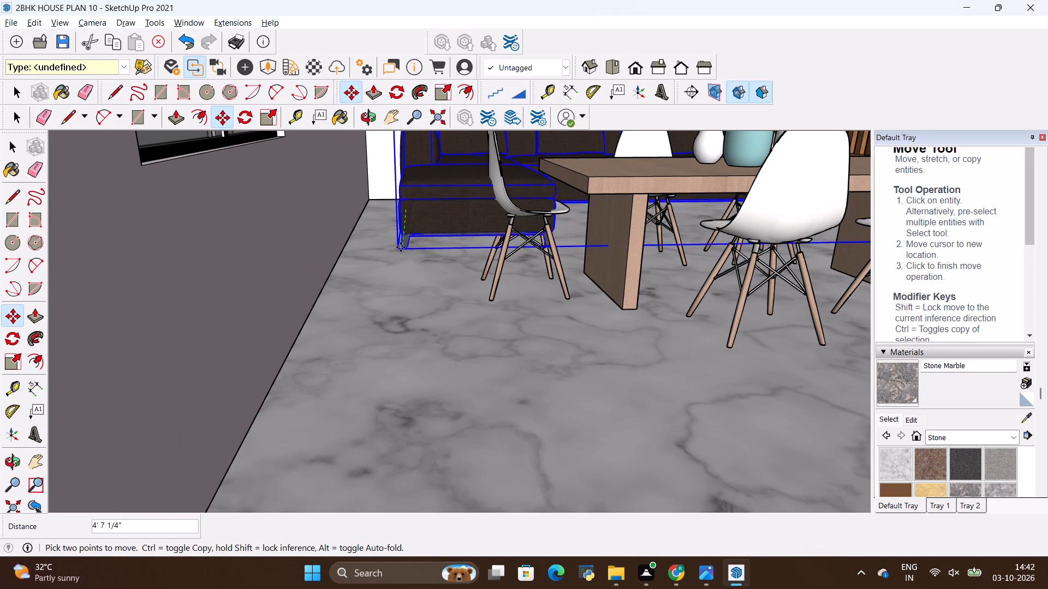
pyautogui.click(400, 250)
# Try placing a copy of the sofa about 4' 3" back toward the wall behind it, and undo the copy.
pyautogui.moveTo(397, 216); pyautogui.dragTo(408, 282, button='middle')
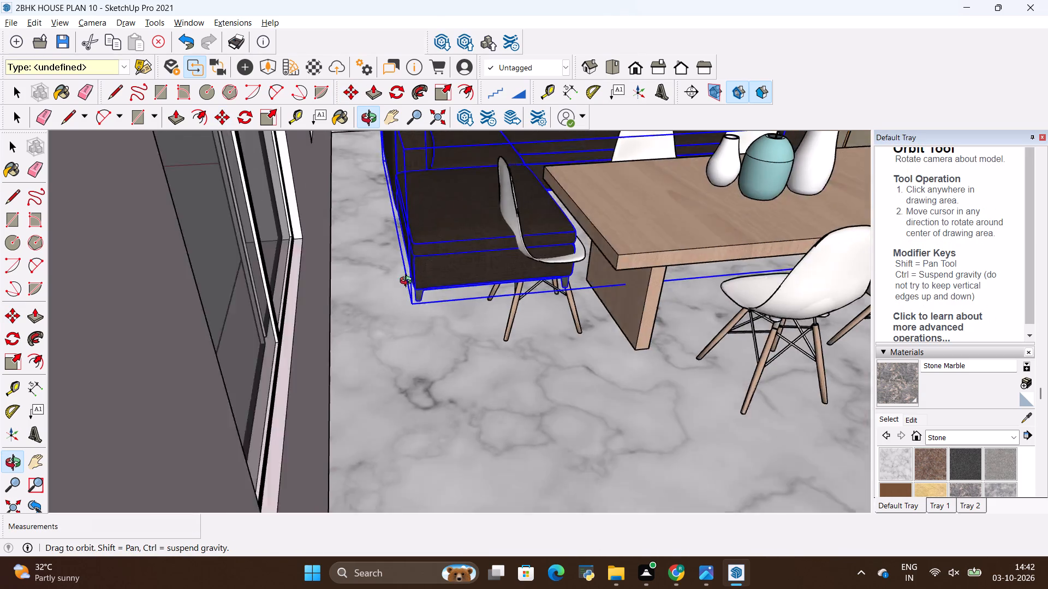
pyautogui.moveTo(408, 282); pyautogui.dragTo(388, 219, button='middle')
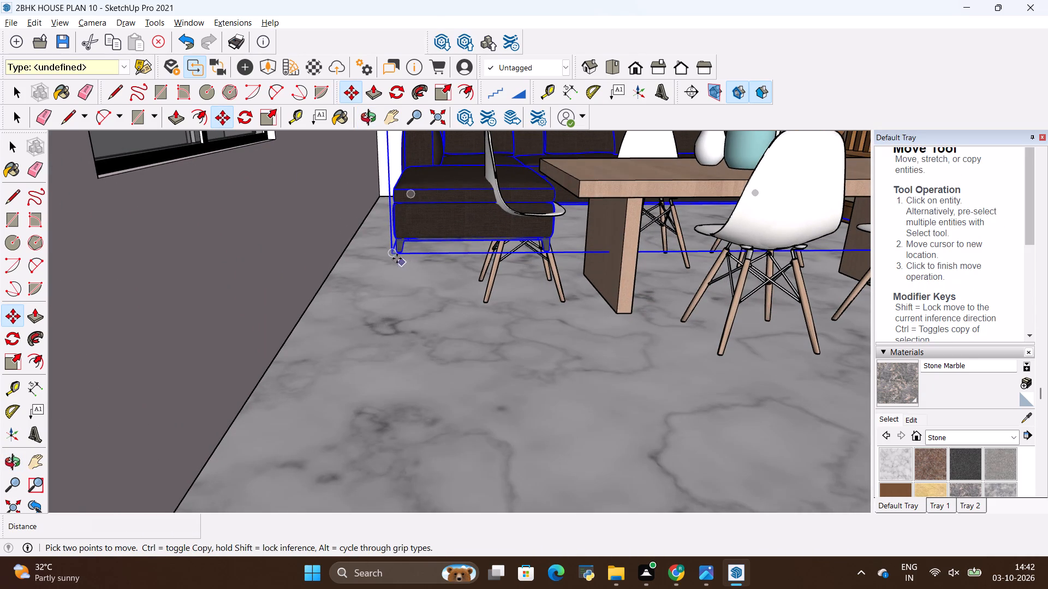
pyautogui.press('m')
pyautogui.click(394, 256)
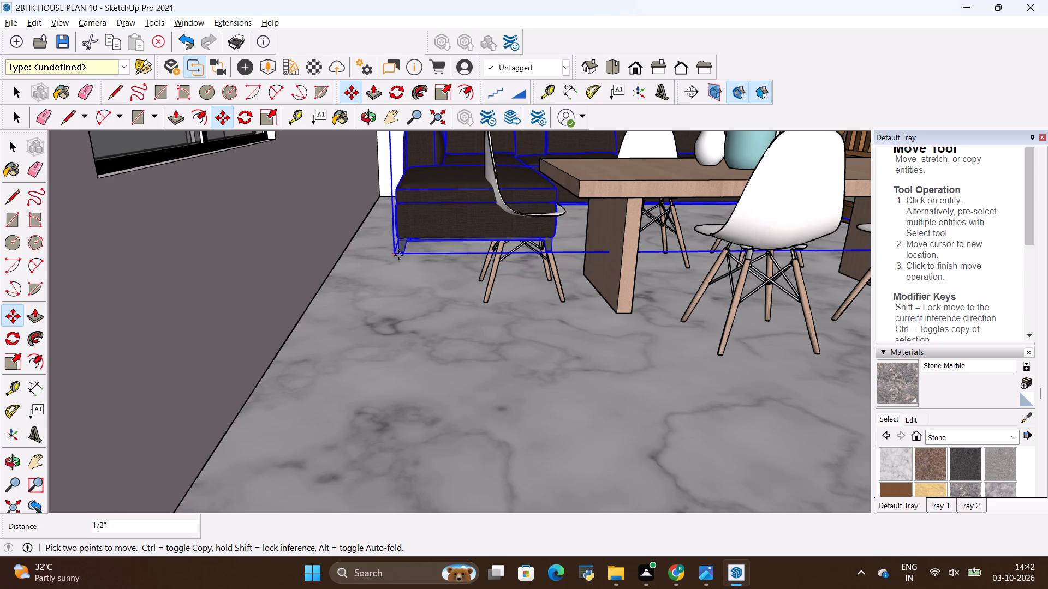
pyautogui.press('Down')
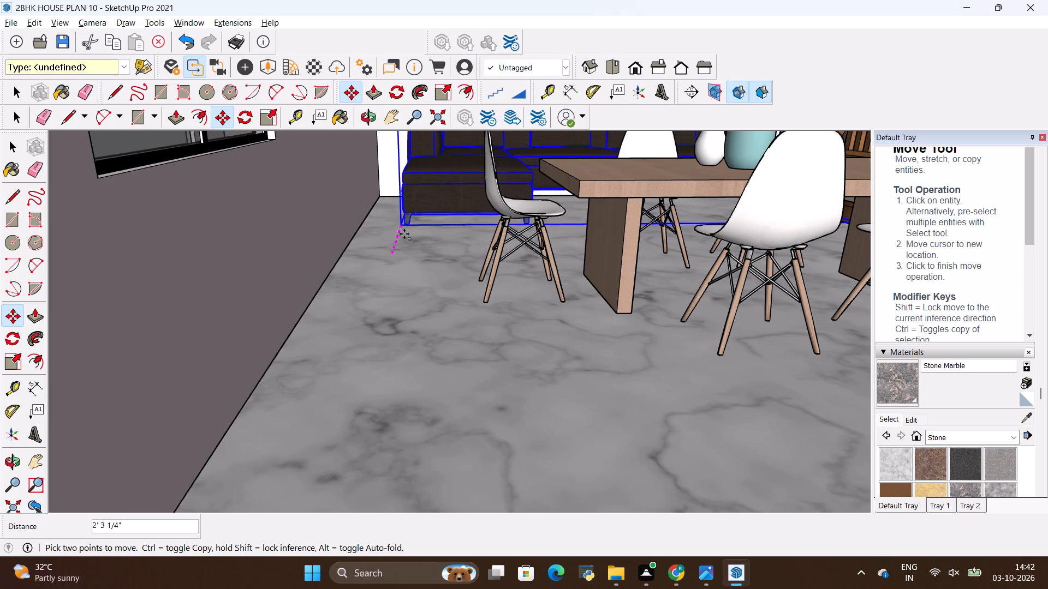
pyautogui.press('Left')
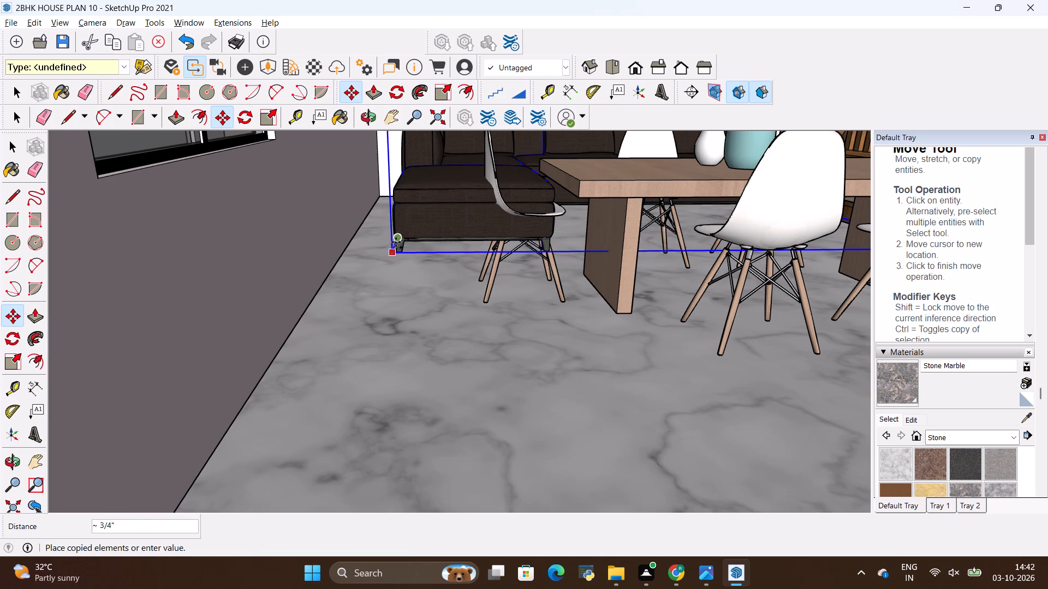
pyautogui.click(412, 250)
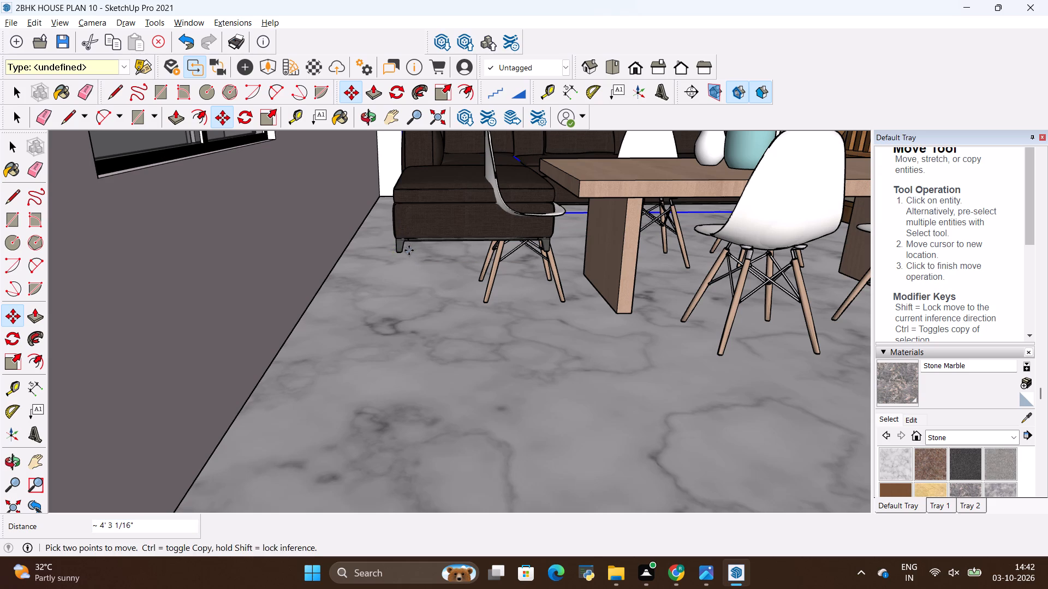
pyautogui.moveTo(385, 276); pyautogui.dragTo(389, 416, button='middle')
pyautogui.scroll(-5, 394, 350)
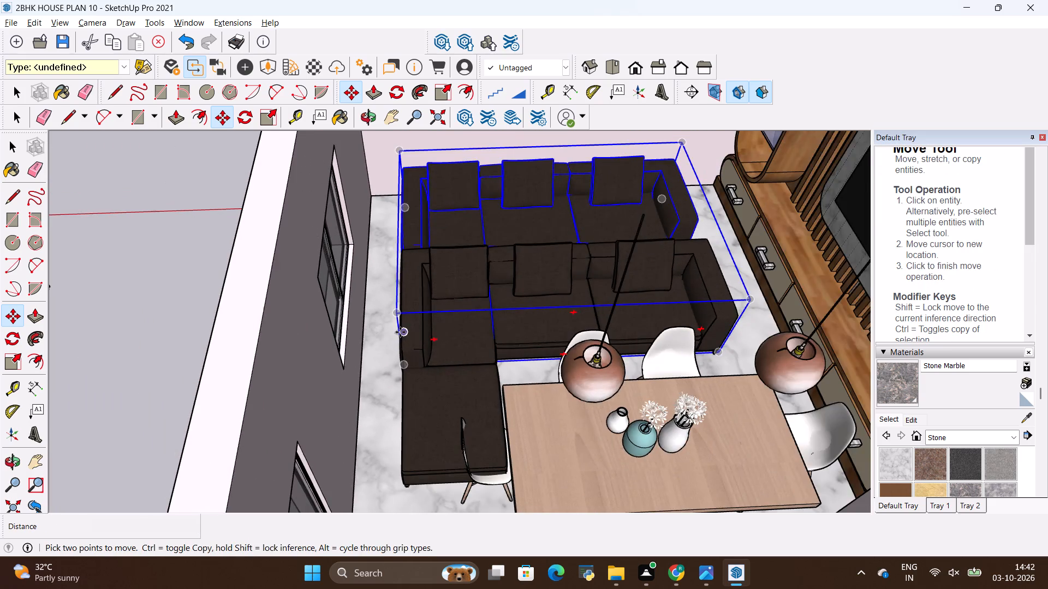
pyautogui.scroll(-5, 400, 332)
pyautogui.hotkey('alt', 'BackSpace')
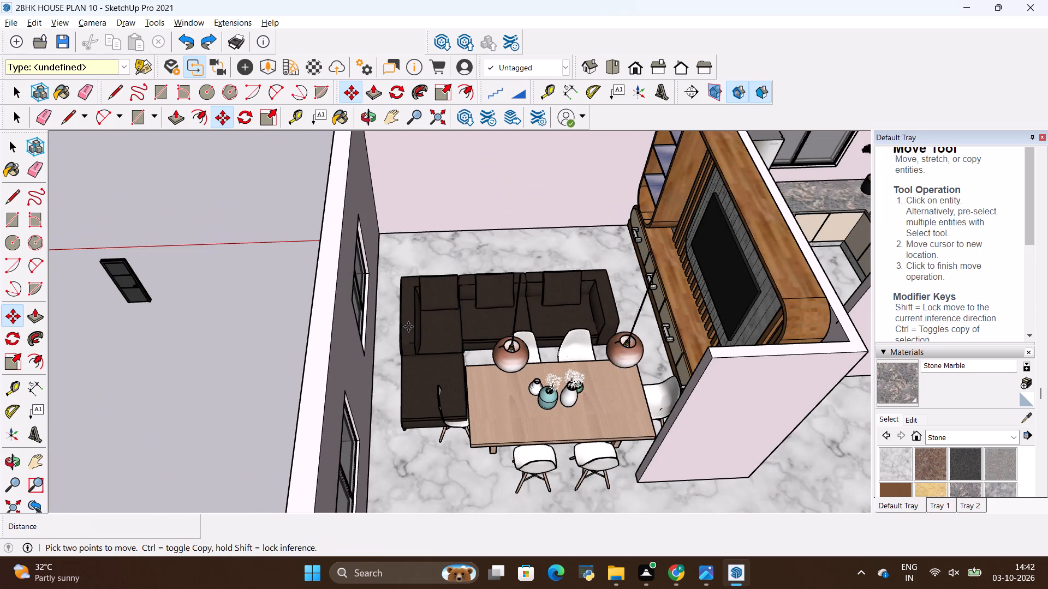
# Move the L-shaped sofa by its lower chaise corner down onto the marble floor, back beside the window wall.
pyautogui.moveTo(379, 500); pyautogui.dragTo(368, 466, button='middle')
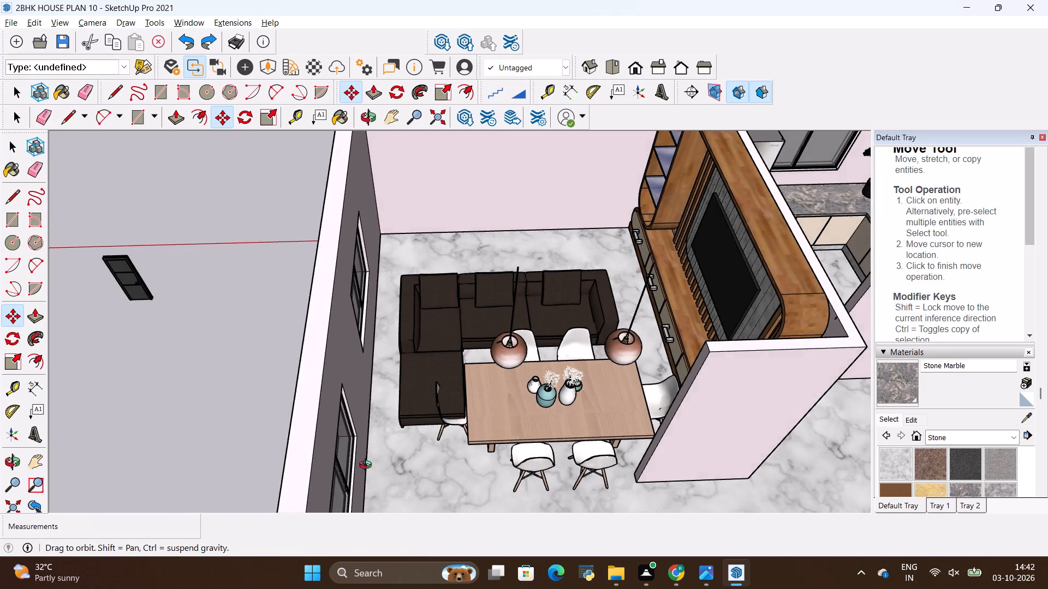
pyautogui.moveTo(368, 466); pyautogui.dragTo(367, 420, button='middle')
pyautogui.press('space')
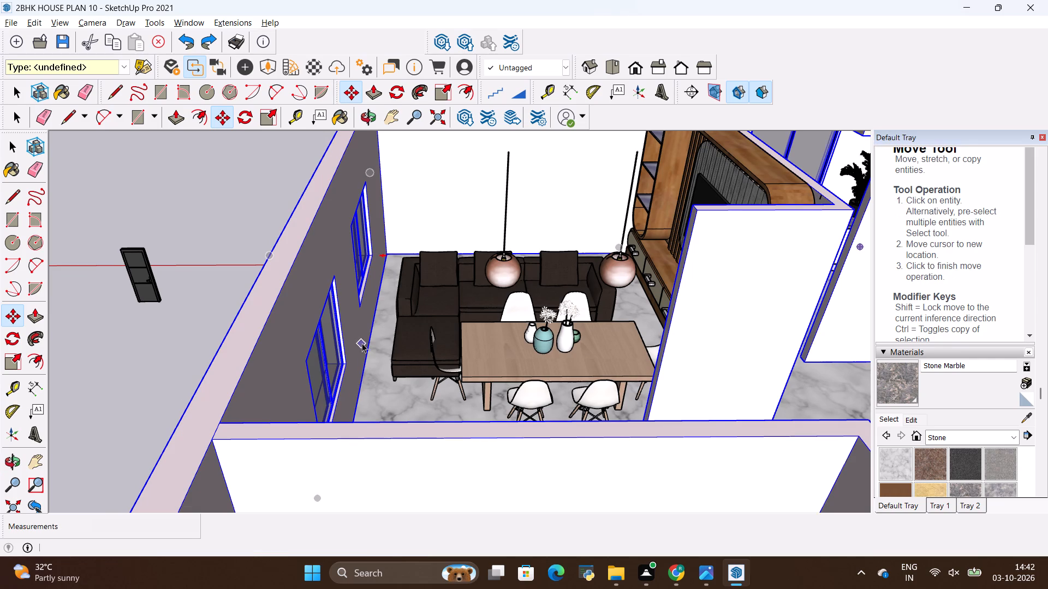
pyautogui.scroll(1, 398, 348)
pyautogui.click(398, 348)
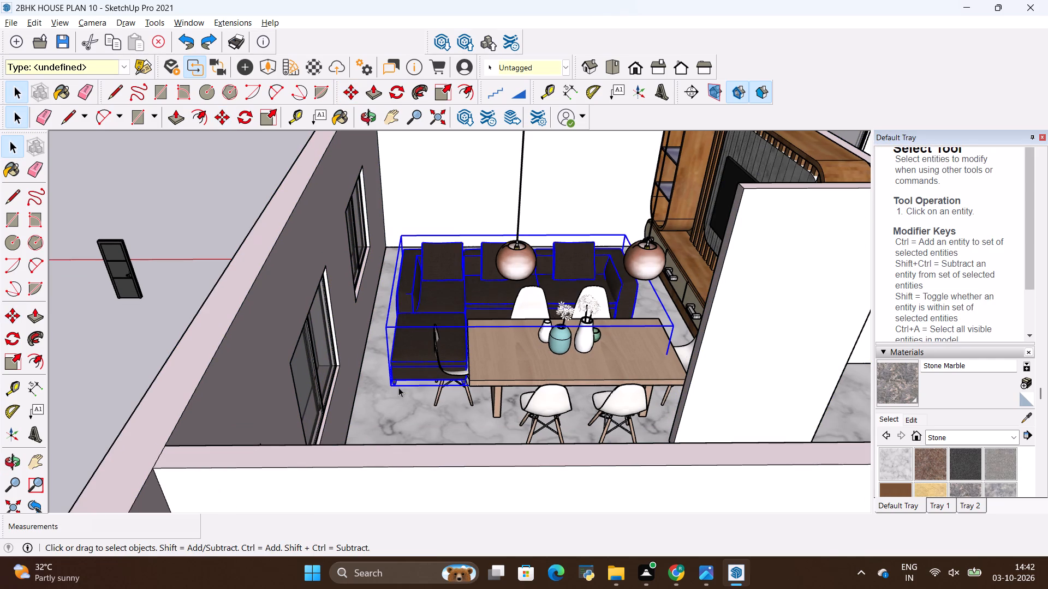
pyautogui.scroll(1, 437, 348)
pyautogui.moveTo(437, 348); pyautogui.dragTo(471, 301, button='middle')
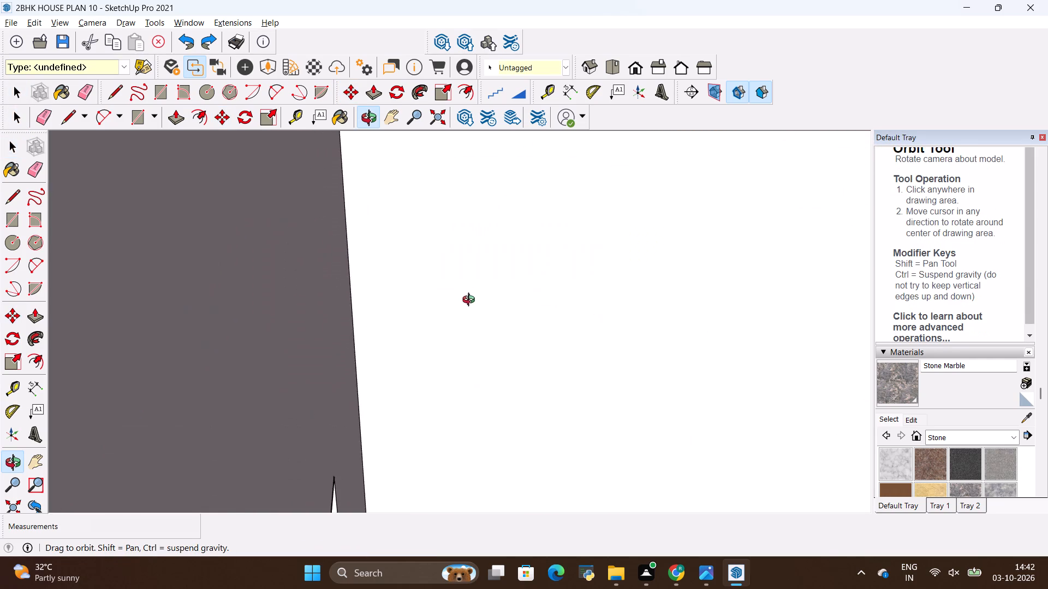
pyautogui.moveTo(471, 301); pyautogui.dragTo(466, 343, button='middle')
pyautogui.scroll(4, 435, 357)
pyautogui.moveTo(434, 399); pyautogui.dragTo(430, 360, button='middle')
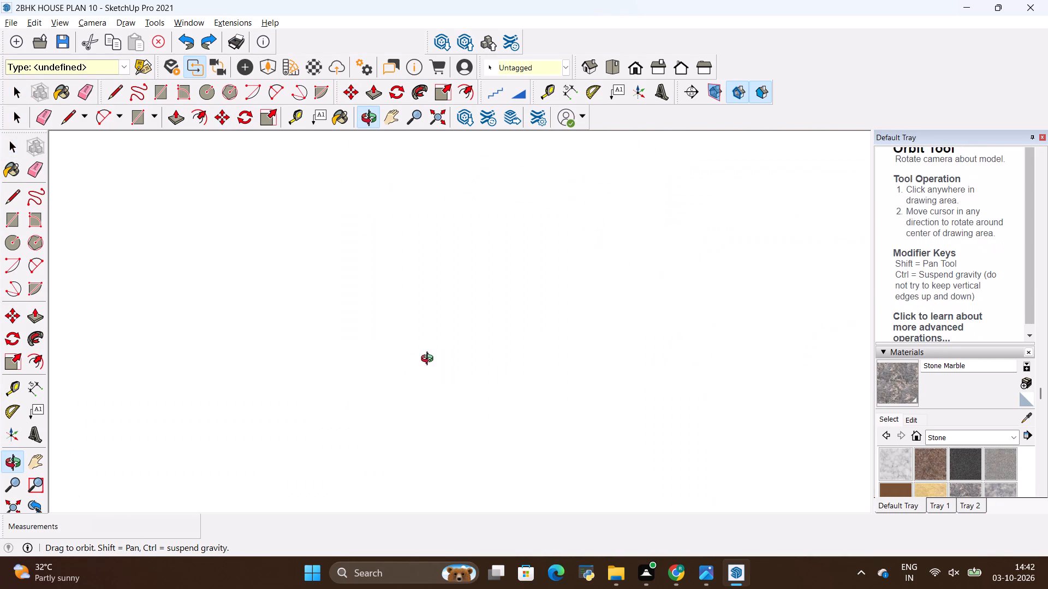
pyautogui.moveTo(430, 360); pyautogui.dragTo(410, 393, button='middle')
pyautogui.scroll(5, 398, 366)
pyautogui.moveTo(400, 357); pyautogui.dragTo(382, 282, button='middle')
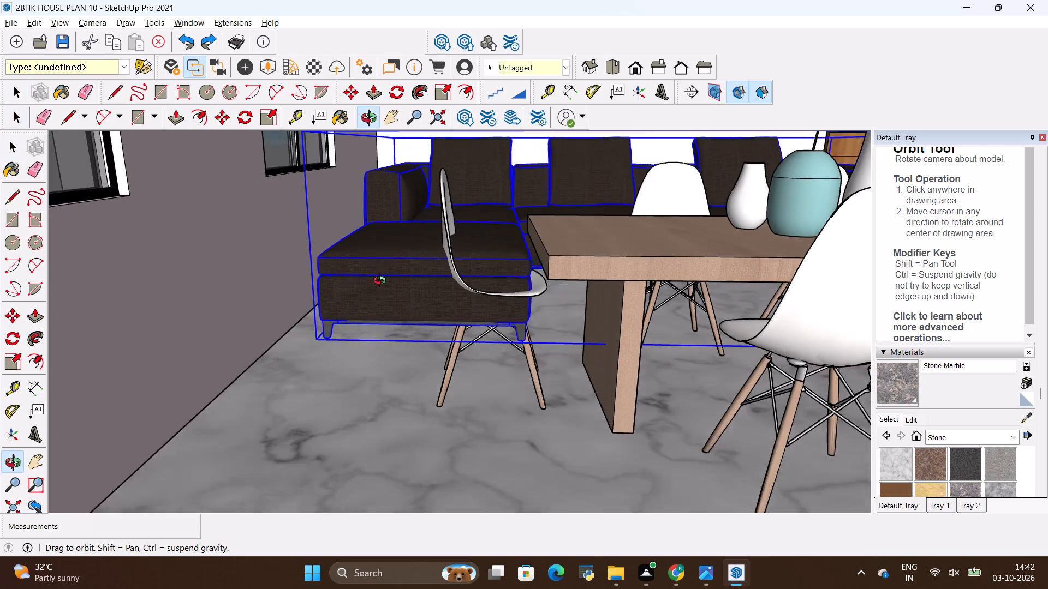
pyautogui.moveTo(382, 282); pyautogui.dragTo(388, 238, button='middle')
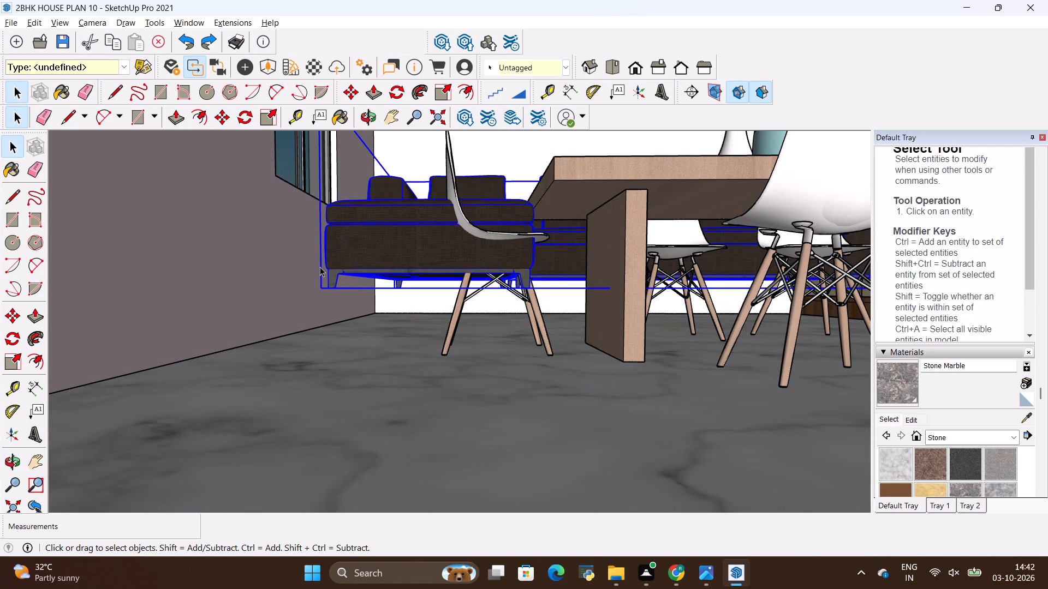
pyautogui.press('m')
pyautogui.press('Down')
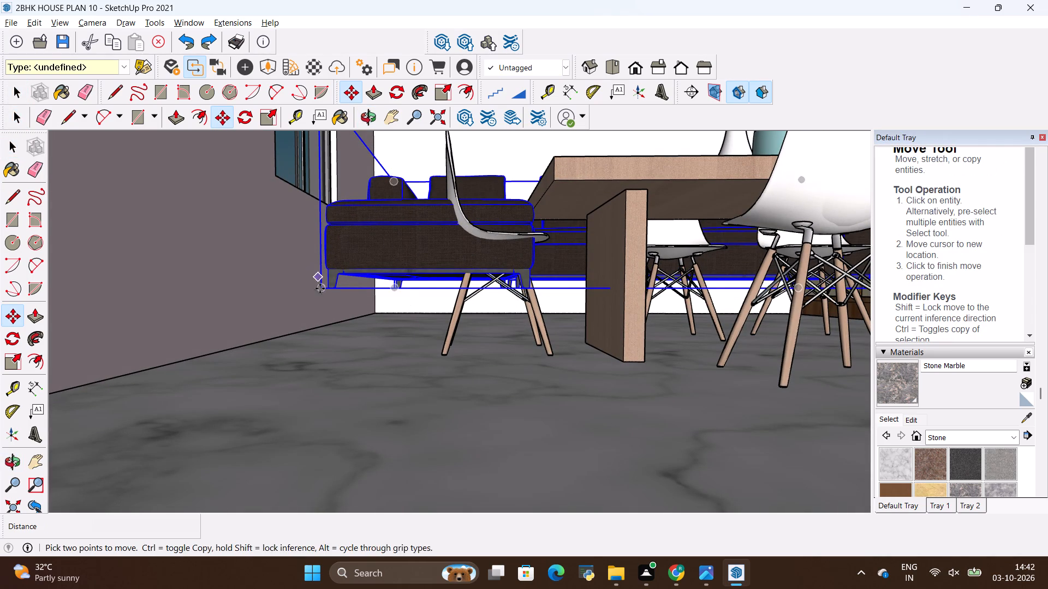
pyautogui.moveTo(320, 291); pyautogui.dragTo(321, 299)
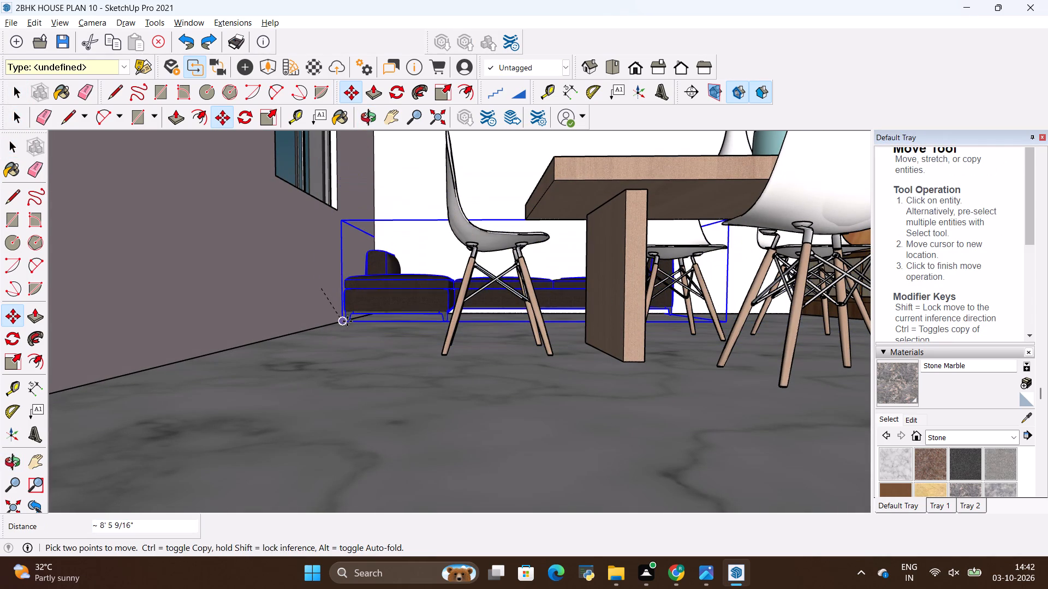
pyautogui.click(358, 332)
# Examine the moved sofa's placement against the floor, the walls and the TV unit, then clear the selection.
pyautogui.moveTo(338, 291); pyautogui.dragTo(328, 388, button='middle')
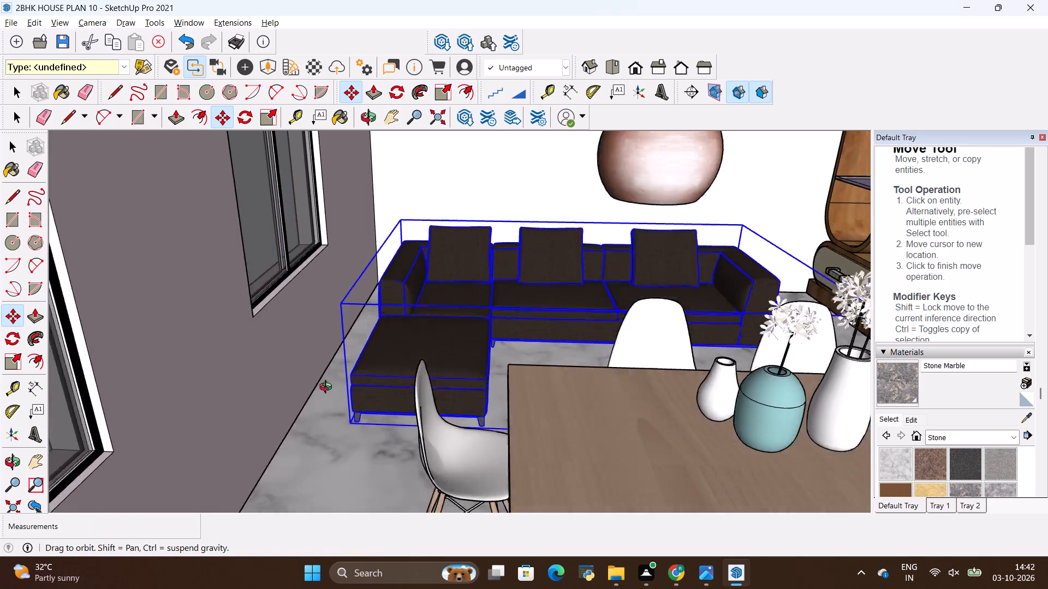
pyautogui.moveTo(328, 388); pyautogui.dragTo(340, 470, button='middle')
pyautogui.scroll(-4, 424, 347)
pyautogui.scroll(-3, 454, 308)
pyautogui.moveTo(454, 308); pyautogui.dragTo(428, 318, button='middle')
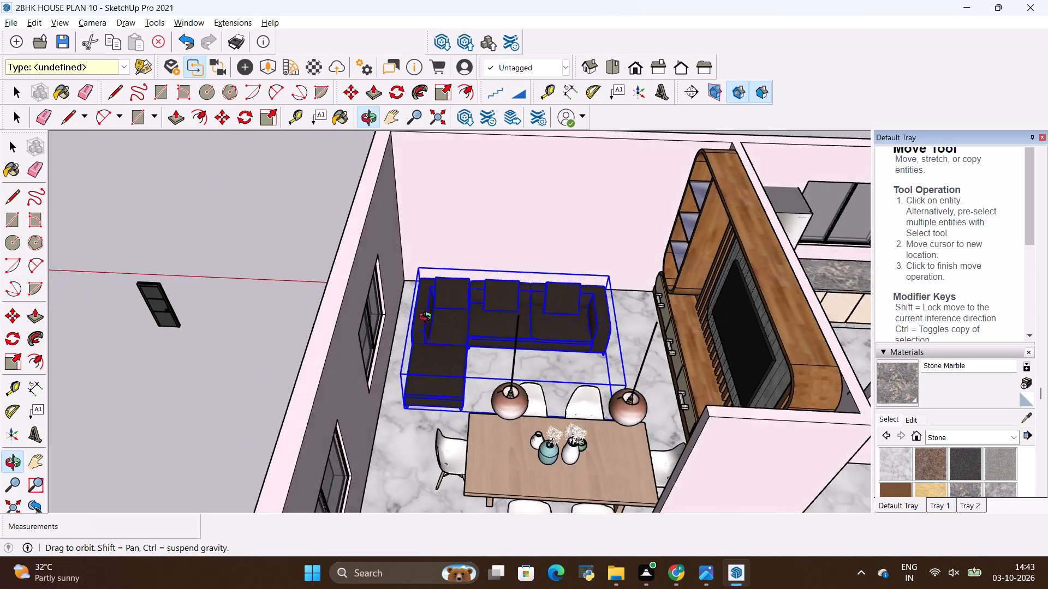
pyautogui.moveTo(428, 318); pyautogui.dragTo(349, 327, button='middle')
pyautogui.scroll(7, 620, 388)
pyautogui.moveTo(617, 373); pyautogui.dragTo(611, 310, button='middle')
pyautogui.scroll(1, 617, 373)
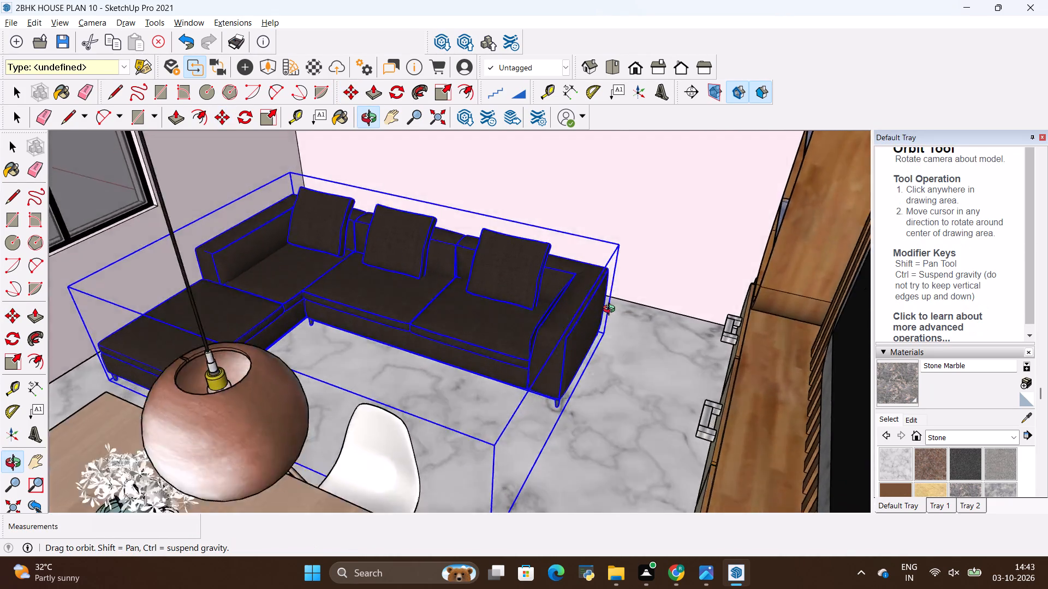
pyautogui.moveTo(611, 310); pyautogui.dragTo(598, 354, button='middle')
pyautogui.scroll(12, 602, 343)
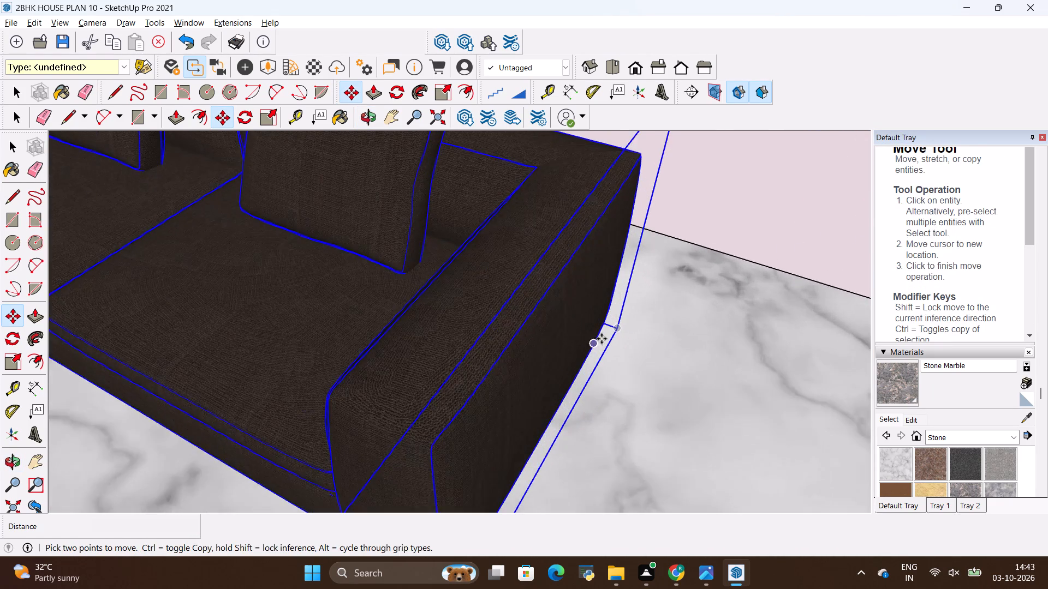
pyautogui.scroll(2, 602, 339)
pyautogui.moveTo(611, 332); pyautogui.dragTo(702, 473, button='middle')
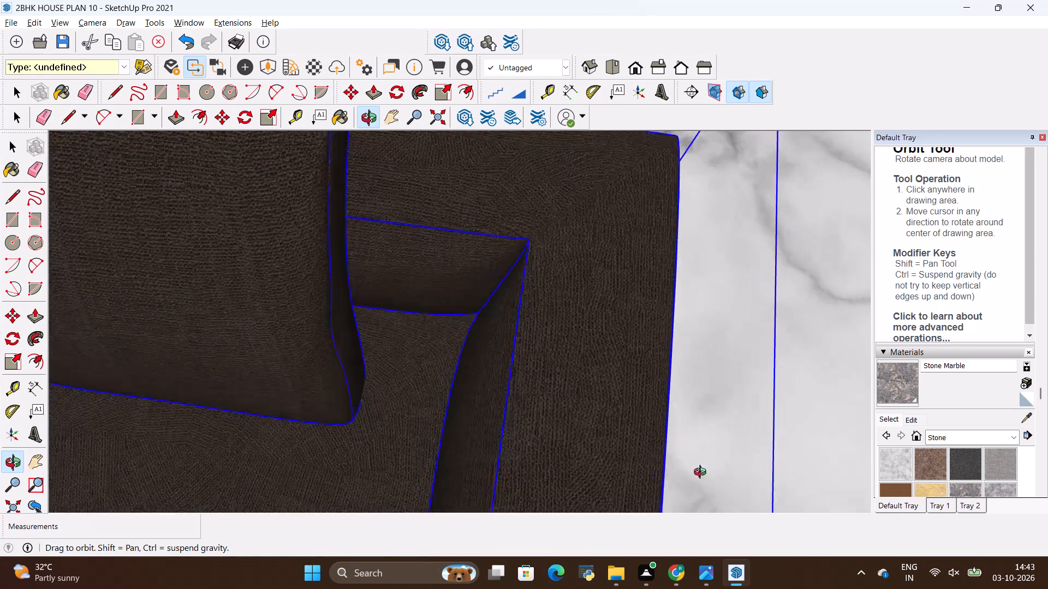
pyautogui.moveTo(702, 473); pyautogui.dragTo(708, 488, button='middle')
pyautogui.scroll(-20, 551, 345)
pyautogui.scroll(-6, 551, 345)
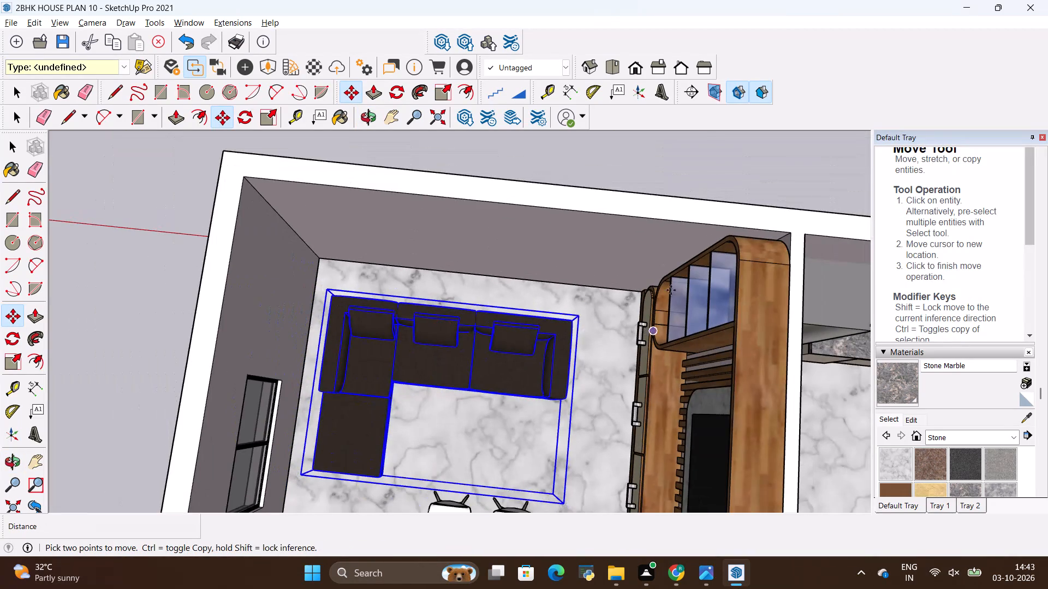
pyautogui.press('space')
pyautogui.click(720, 163)
# Review the furnished house from all sides, checking the living-room layout and the kitchen and bedrooms.
pyautogui.scroll(-4, 675, 257)
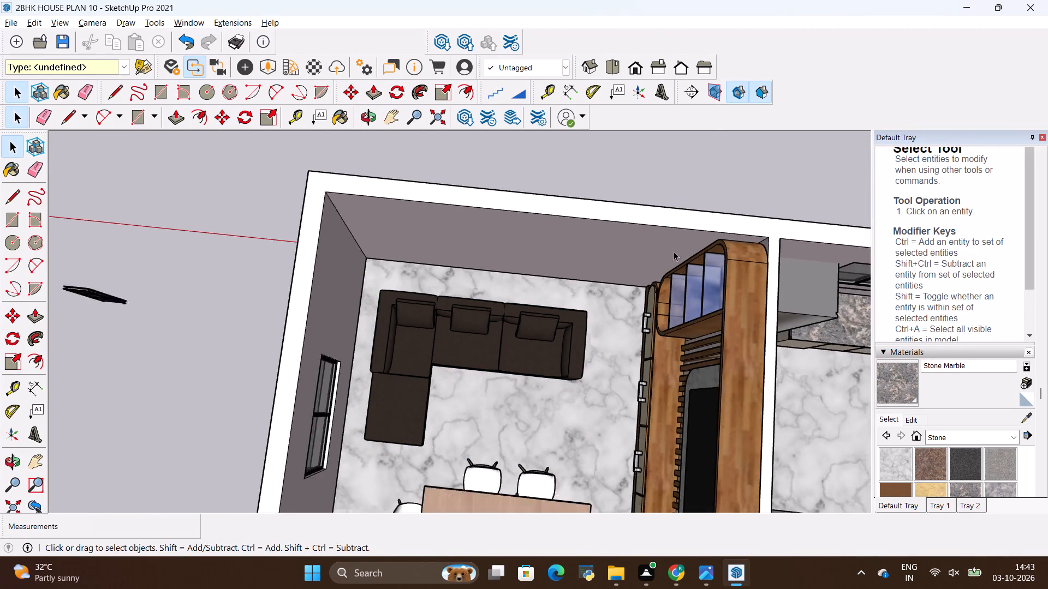
pyautogui.scroll(-2, 674, 251)
pyautogui.moveTo(642, 372); pyautogui.dragTo(708, 247, button='middle')
pyautogui.scroll(-3, 440, 348)
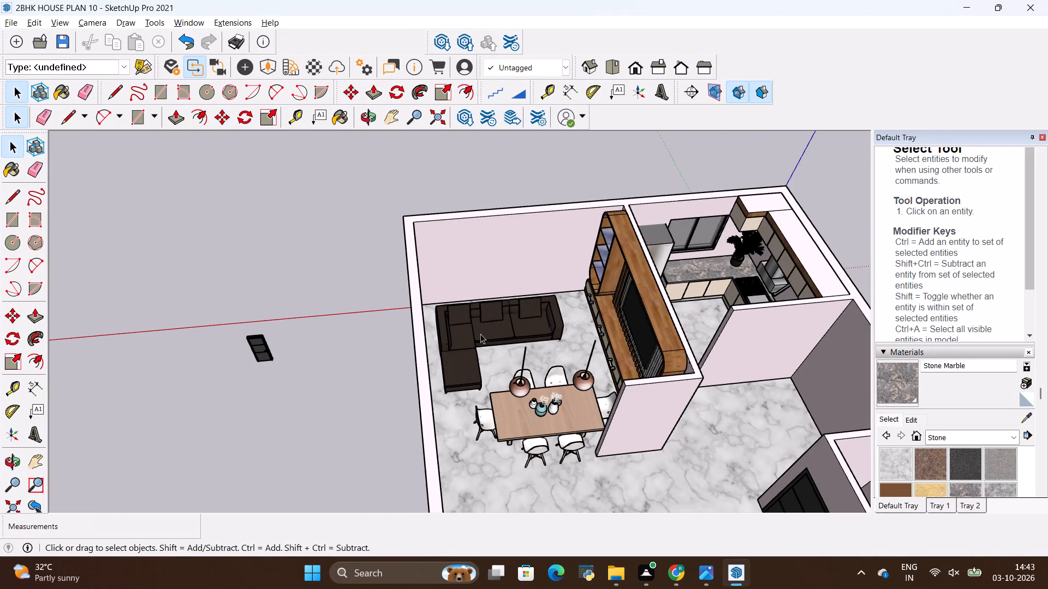
pyautogui.moveTo(467, 335); pyautogui.dragTo(709, 429, button='middle')
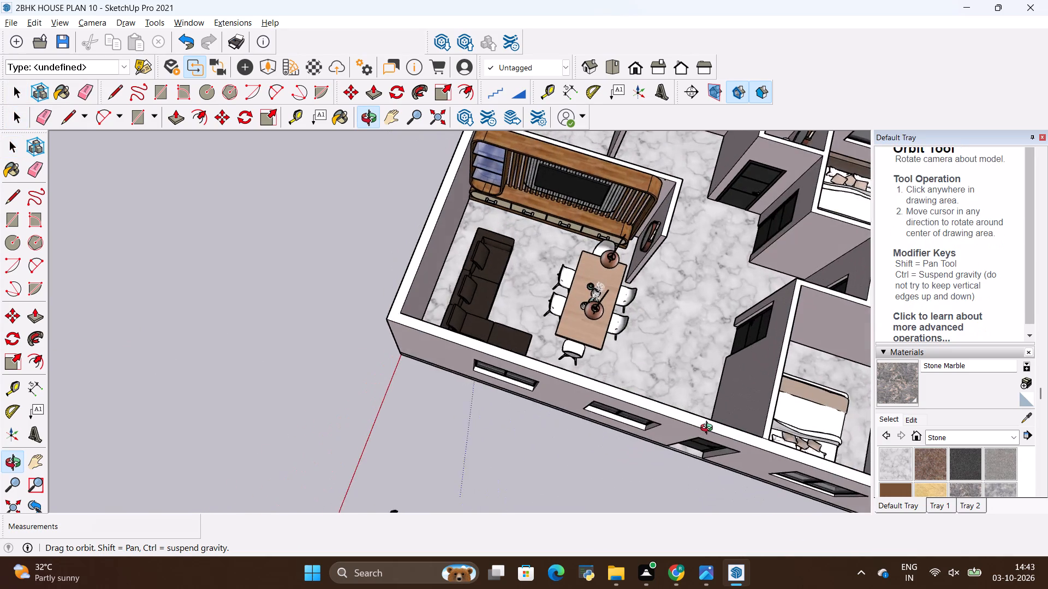
pyautogui.moveTo(709, 429); pyautogui.dragTo(356, 341, button='middle')
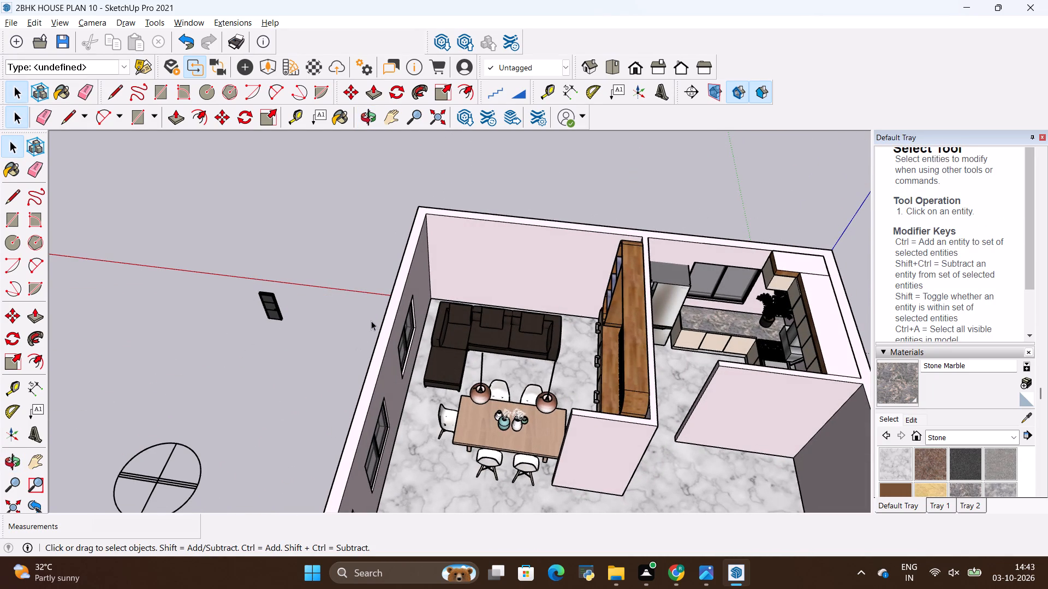
pyautogui.scroll(-6, 378, 310)
pyautogui.moveTo(497, 332); pyautogui.dragTo(320, 311, button='middle')
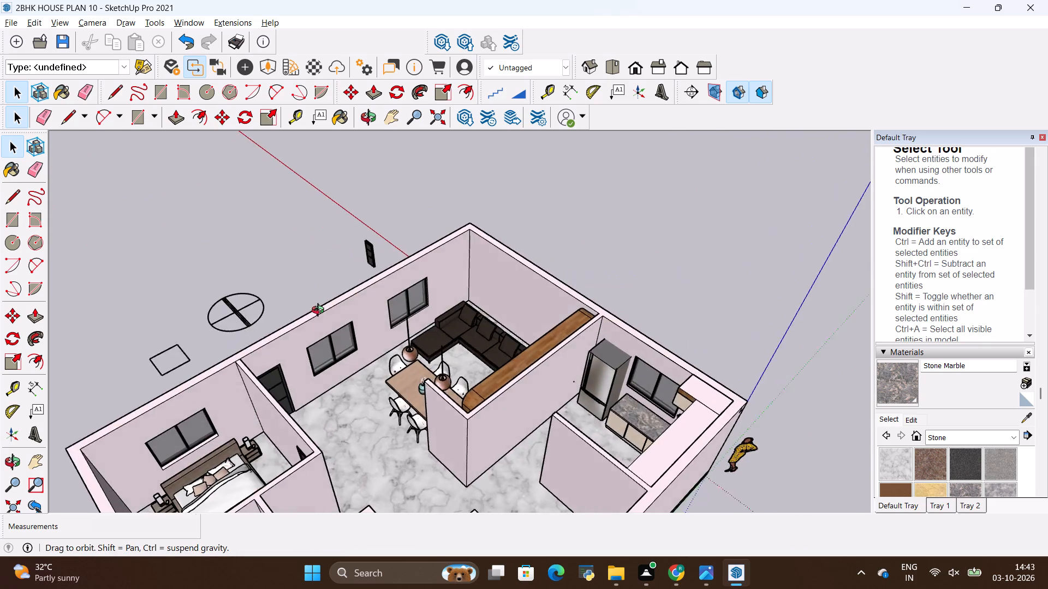
pyautogui.moveTo(320, 311); pyautogui.dragTo(507, 298, button='middle')
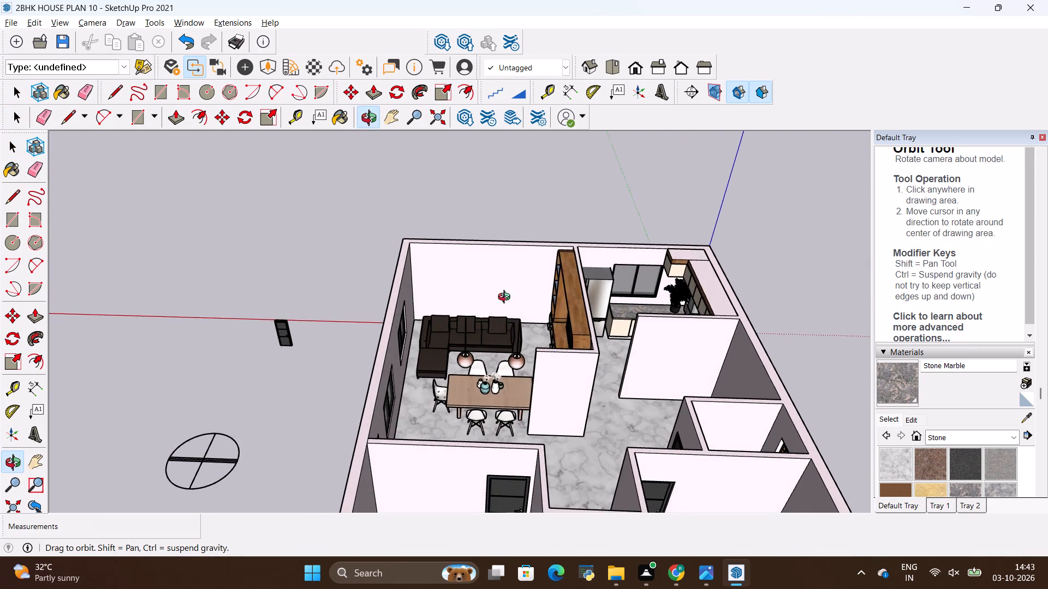
pyautogui.moveTo(507, 298); pyautogui.dragTo(361, 283, button='middle')
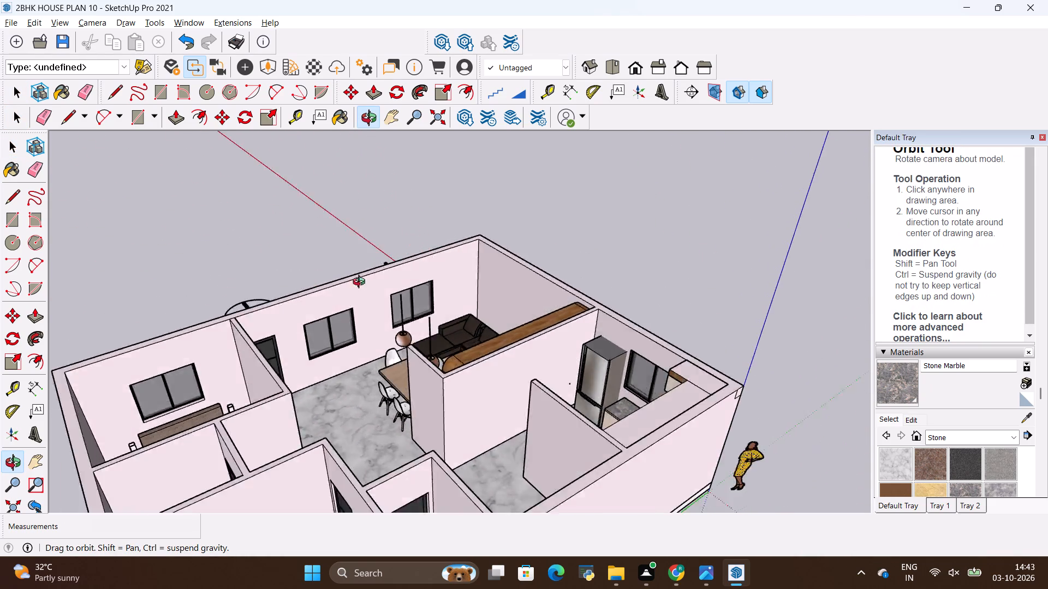
pyautogui.moveTo(361, 283); pyautogui.dragTo(509, 278, button='middle')
pyautogui.scroll(-5, 505, 260)
pyautogui.moveTo(437, 311); pyautogui.dragTo(521, 401, button='middle')
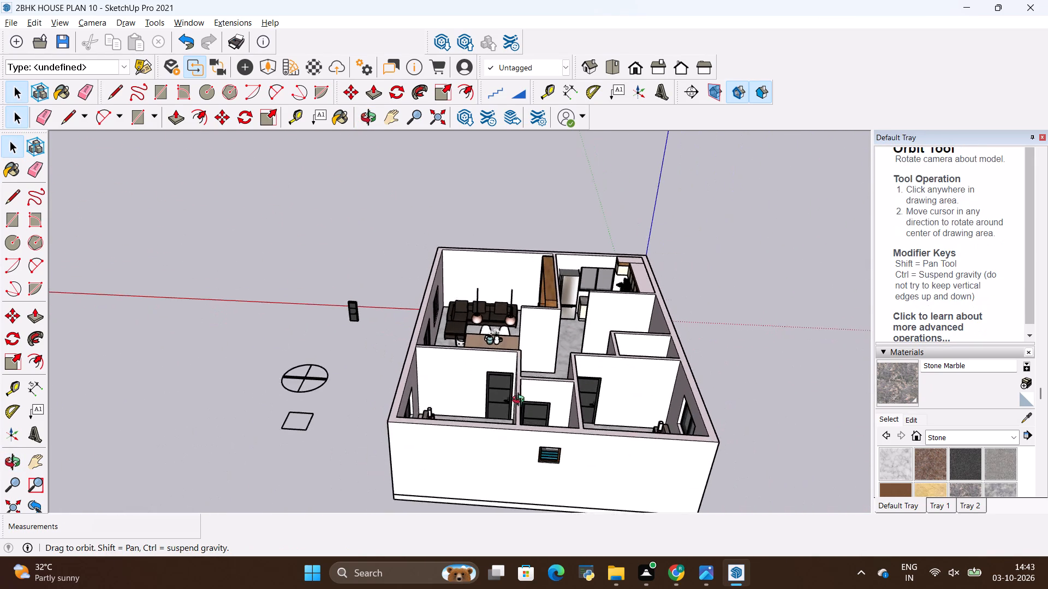
pyautogui.moveTo(521, 401); pyautogui.dragTo(719, 452, button='middle')
pyautogui.scroll(3, 605, 225)
pyautogui.scroll(1, 551, 142)
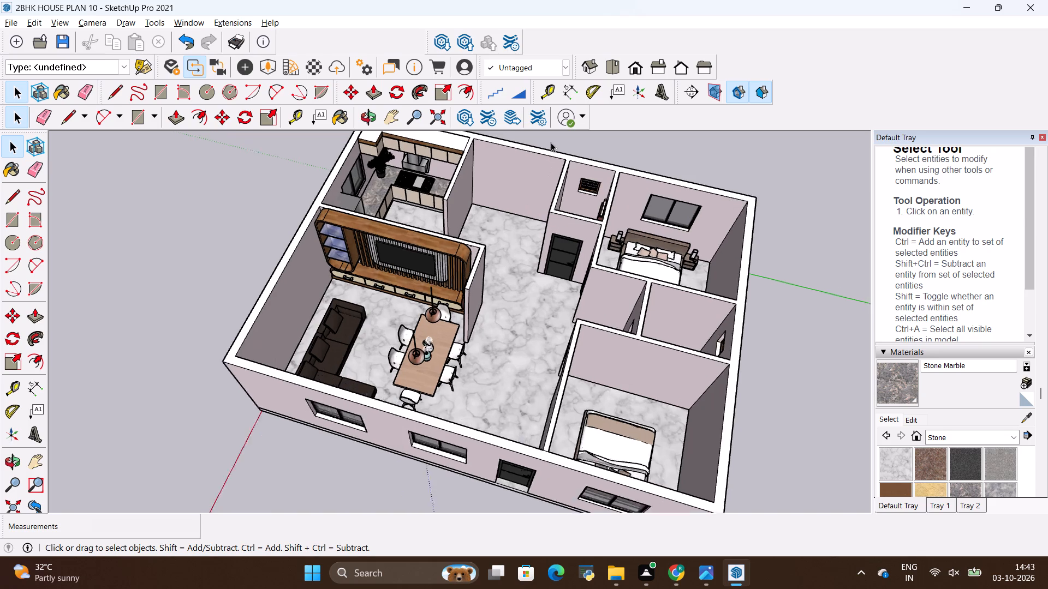
pyautogui.scroll(6, 551, 142)
pyautogui.scroll(-11, 557, 261)
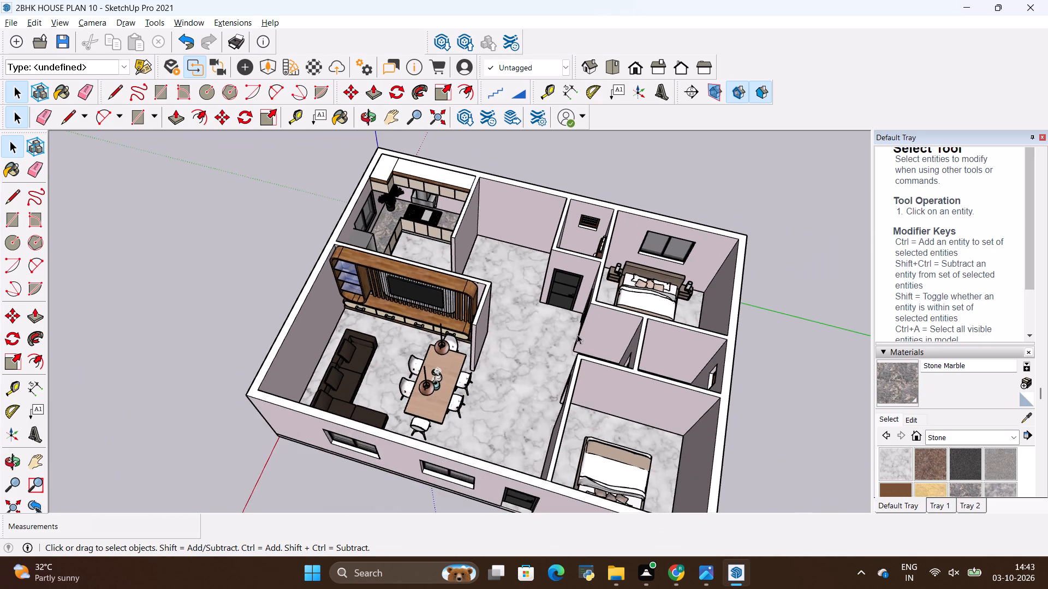
pyautogui.moveTo(577, 334); pyautogui.dragTo(624, 235, button='middle')
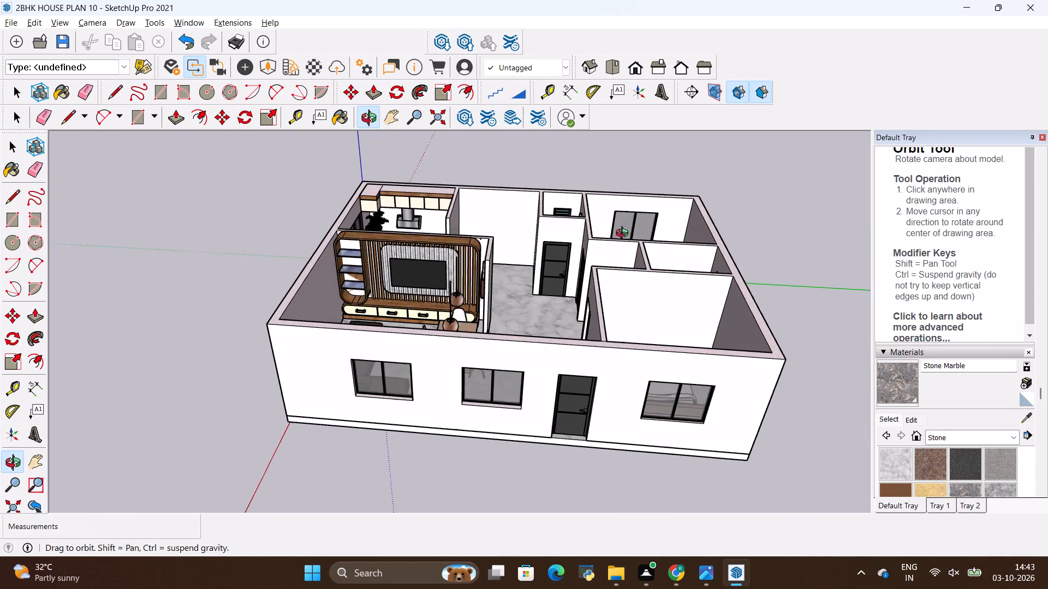
pyautogui.moveTo(624, 235); pyautogui.dragTo(222, 278, button='middle')
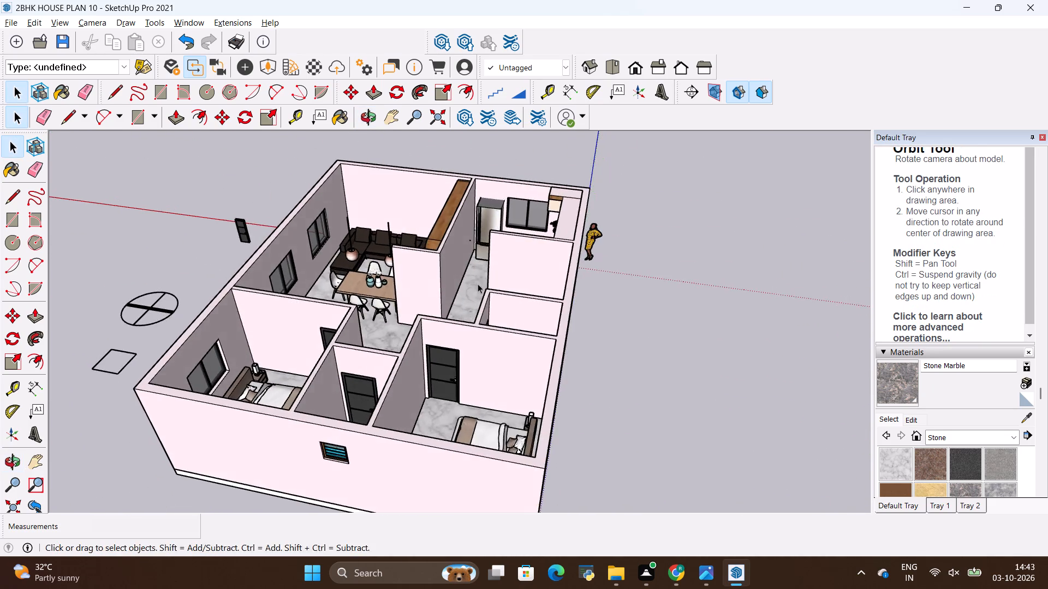
pyautogui.moveTo(515, 283); pyautogui.dragTo(252, 294, button='middle')
pyautogui.moveTo(366, 276); pyautogui.dragTo(157, 297, button='middle')
pyautogui.moveTo(473, 277); pyautogui.dragTo(394, 289, button='middle')
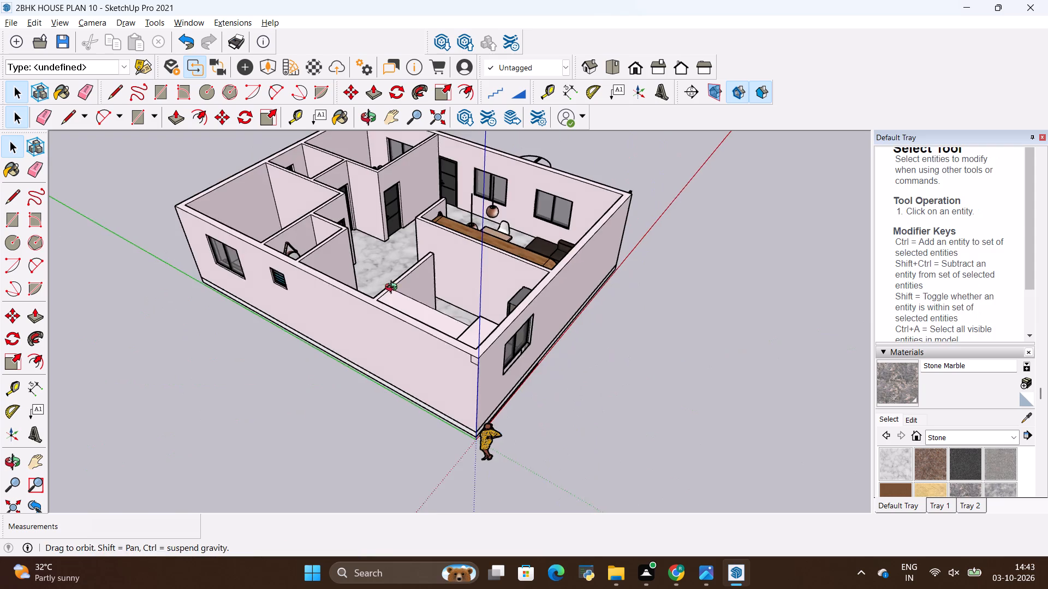
pyautogui.moveTo(394, 289); pyautogui.dragTo(257, 293, button='middle')
pyautogui.moveTo(529, 279); pyautogui.dragTo(238, 302, button='middle')
pyautogui.moveTo(429, 300); pyautogui.dragTo(243, 306, button='middle')
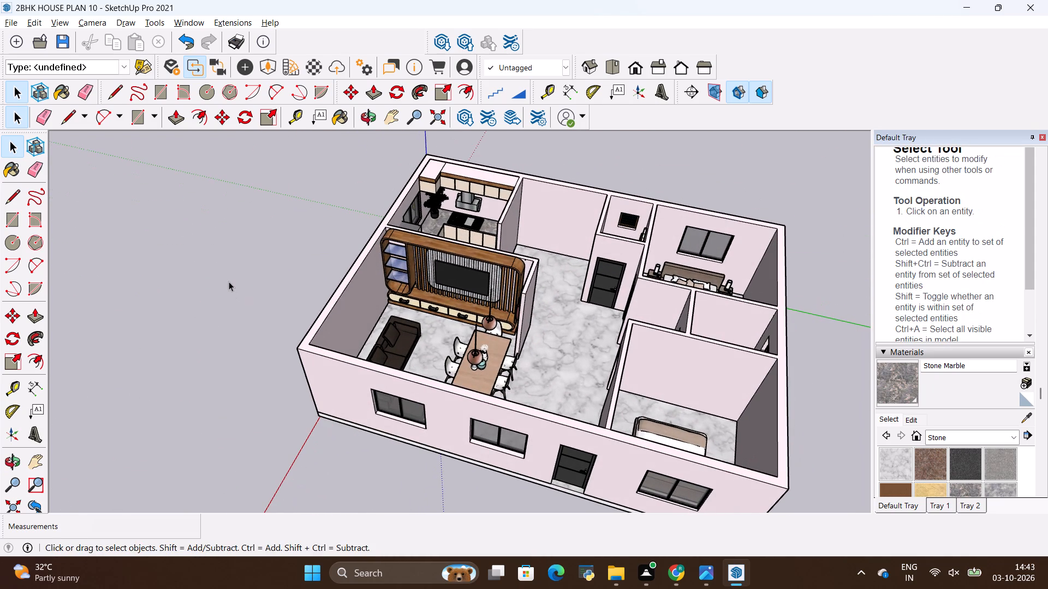
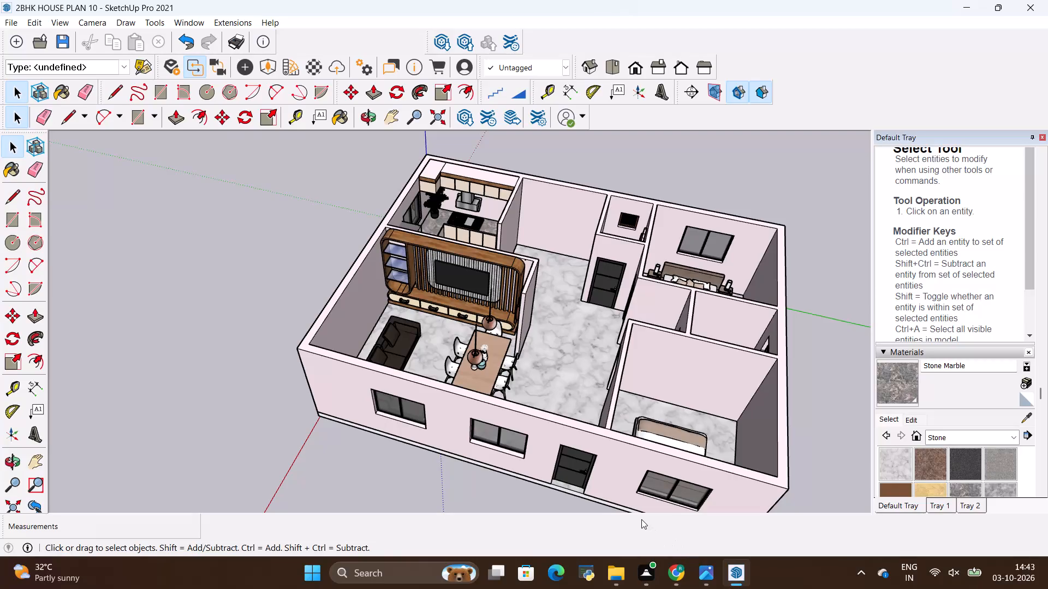
# Consult the Modern L-Shaped Kitchen Blueprint Render image for the kitchen layout and dimensions, and return to the house model.
pyautogui.click(708, 568)
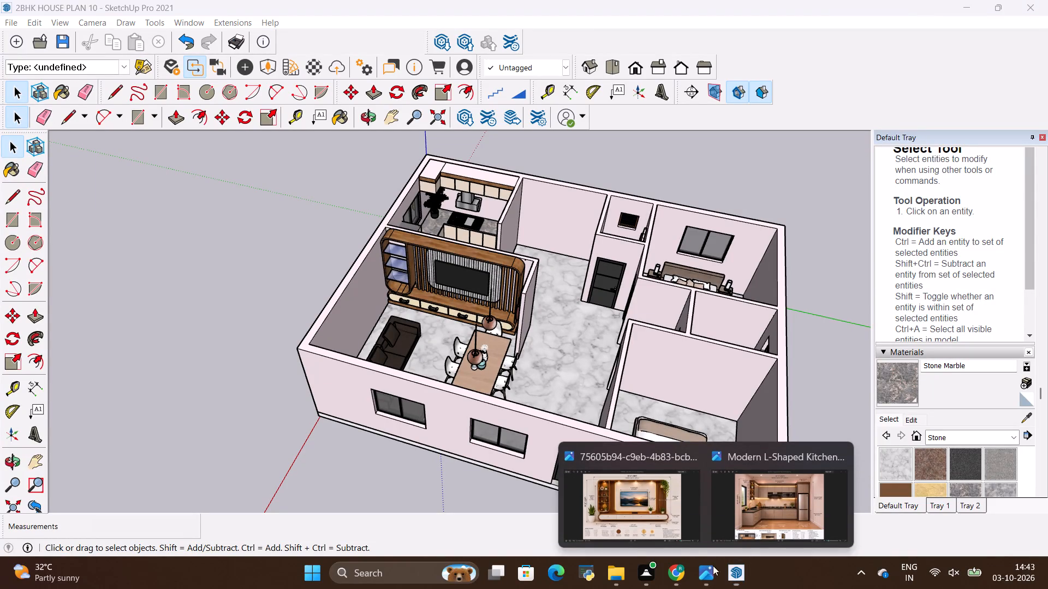
pyautogui.click(758, 516)
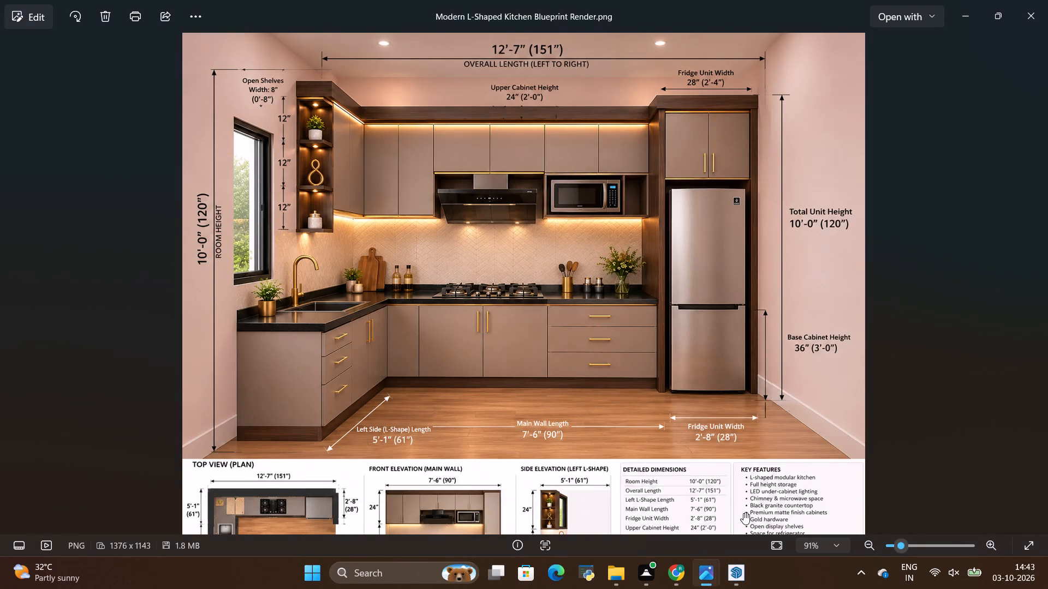
pyautogui.hotkey('alt', 'Tab')
pyautogui.hotkey('alt', 'Tab')
pyautogui.hotkey('alt', 'Tab')
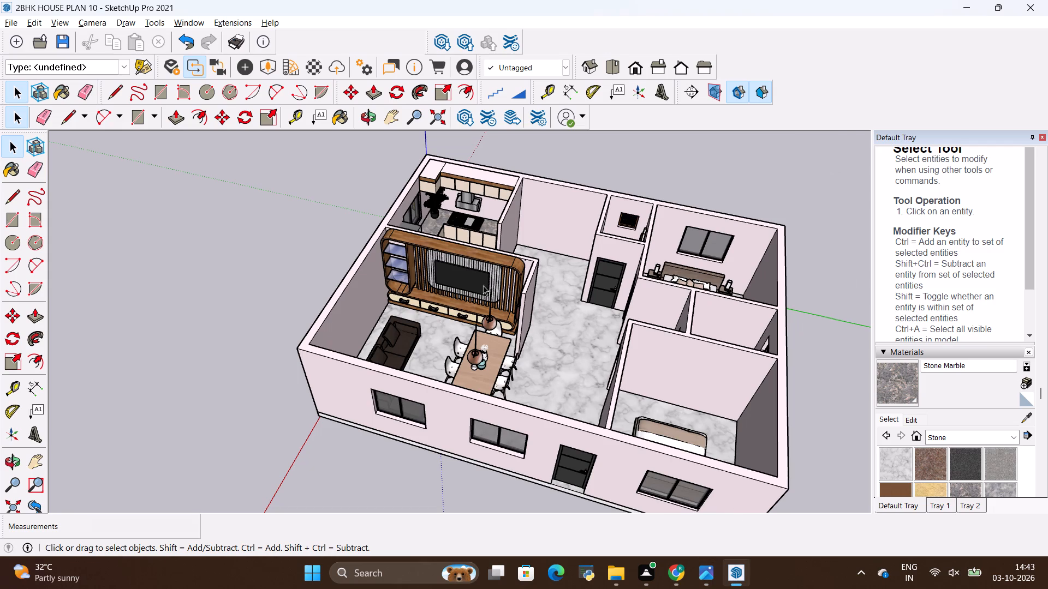
# Examine the house layout and the modelled kitchen, including its stone countertop, cooktop and base cabinets.
pyautogui.scroll(3, 496, 274)
pyautogui.scroll(-5, 452, 292)
pyautogui.scroll(2, 546, 269)
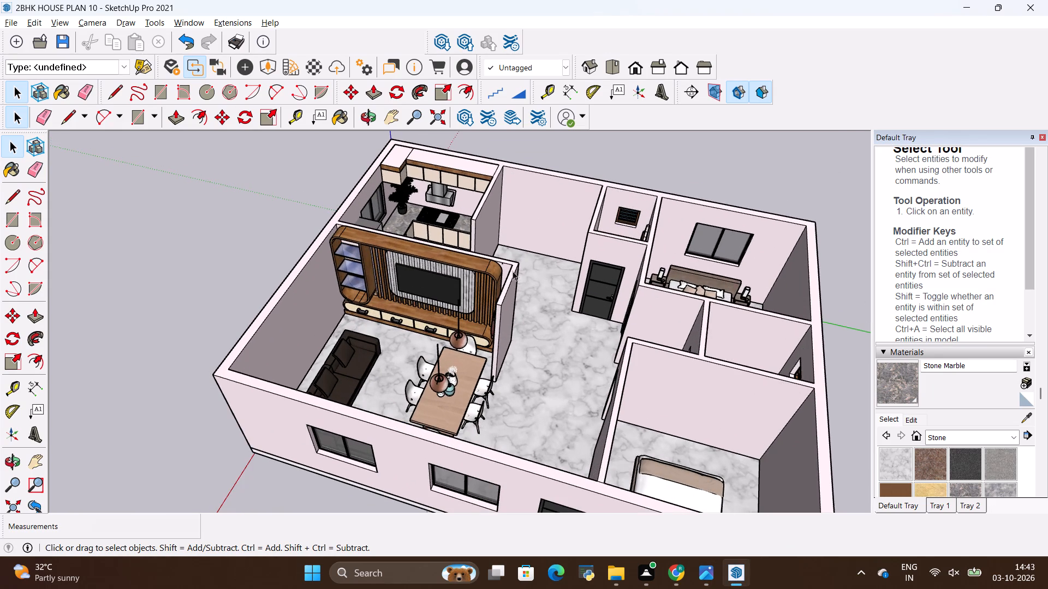
pyautogui.scroll(-2, 455, 279)
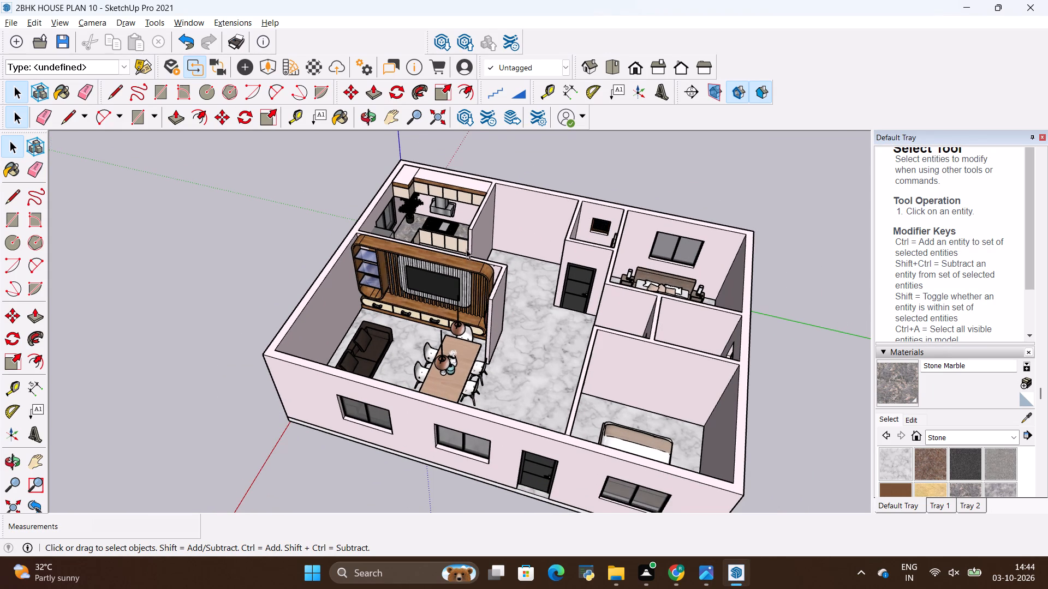
pyautogui.scroll(-2, 446, 251)
pyautogui.scroll(-3, 528, 330)
pyautogui.scroll(4, 518, 314)
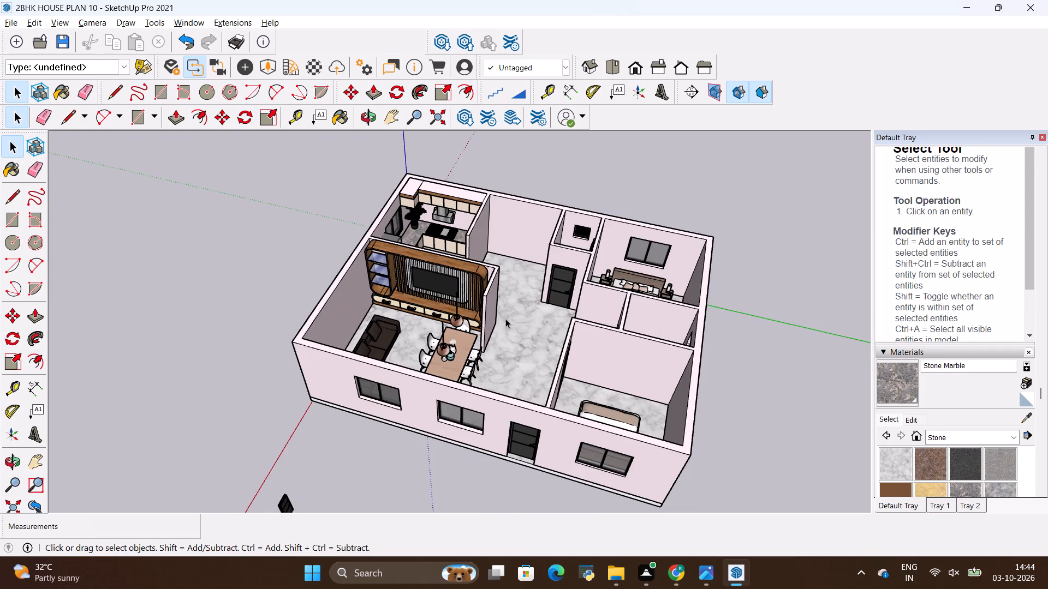
pyautogui.scroll(1, 505, 318)
pyautogui.moveTo(505, 319); pyautogui.dragTo(364, 356, button='middle')
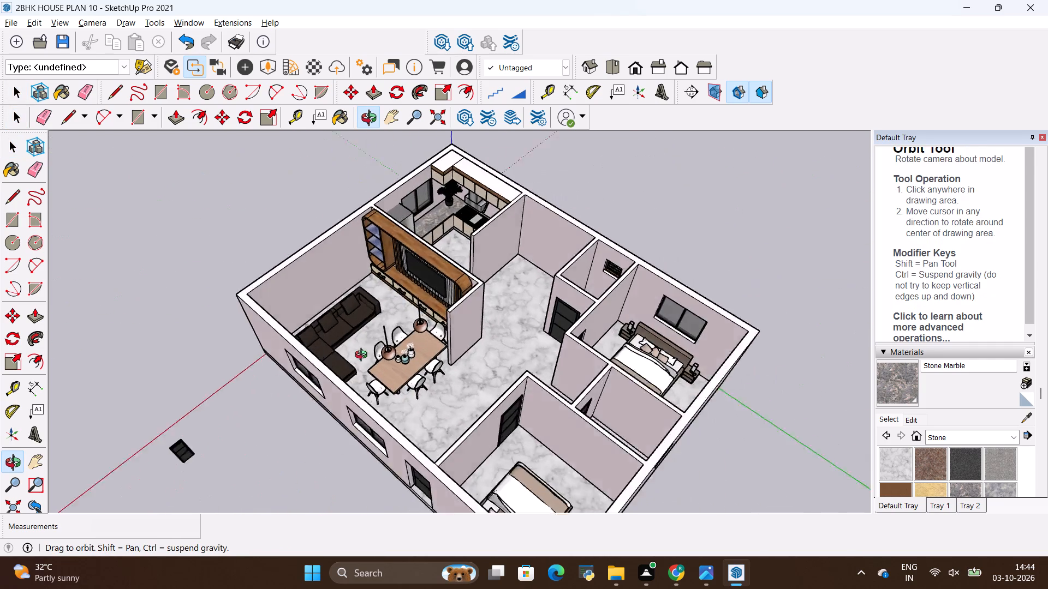
pyautogui.moveTo(364, 356); pyautogui.dragTo(492, 330, button='middle')
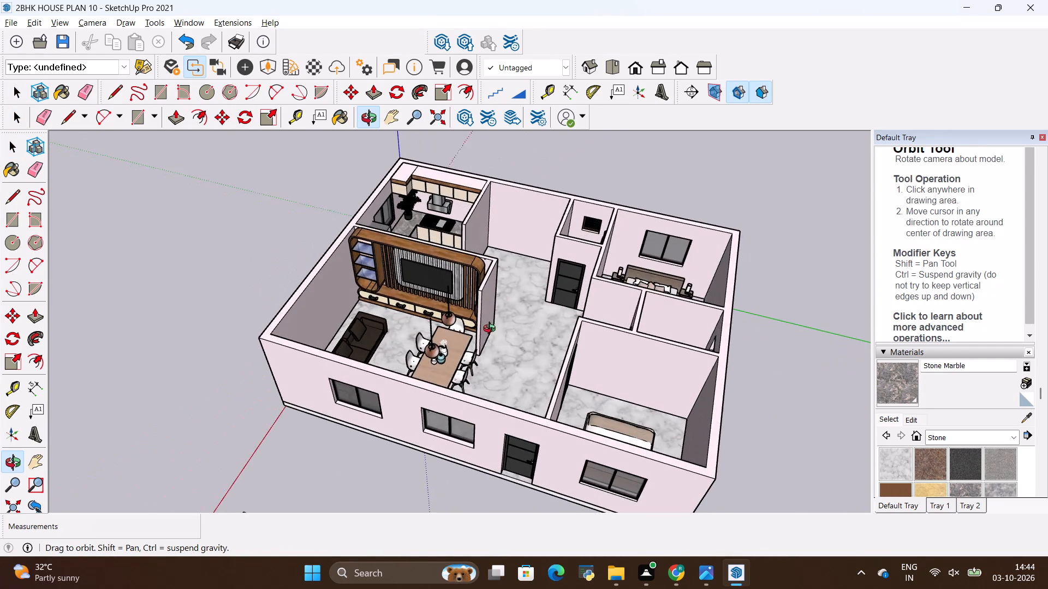
pyautogui.moveTo(492, 330); pyautogui.dragTo(493, 331, button='middle')
pyautogui.scroll(7, 439, 226)
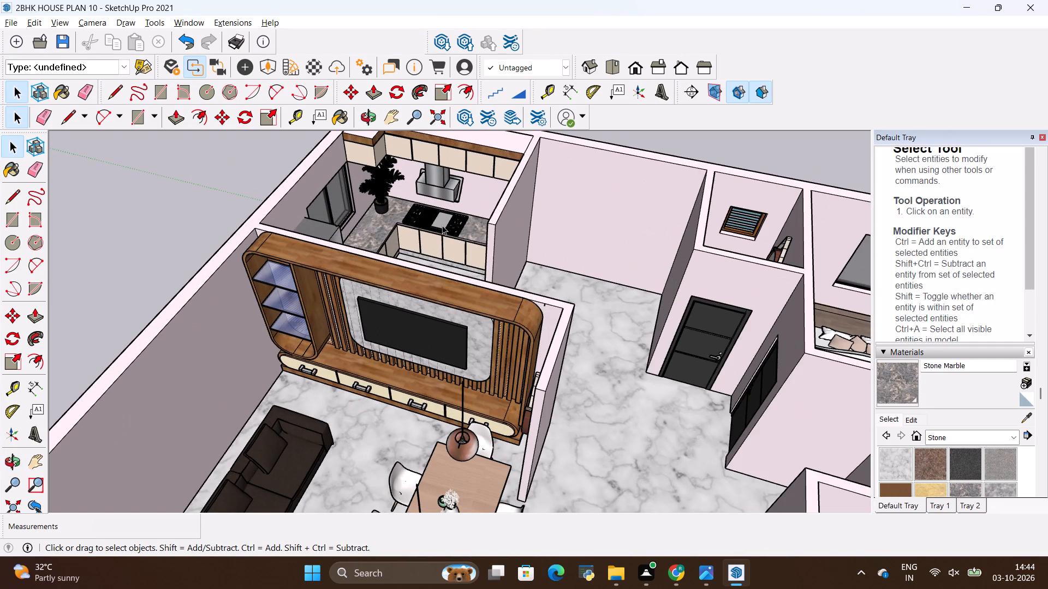
pyautogui.scroll(3, 466, 209)
pyautogui.scroll(13, 515, 209)
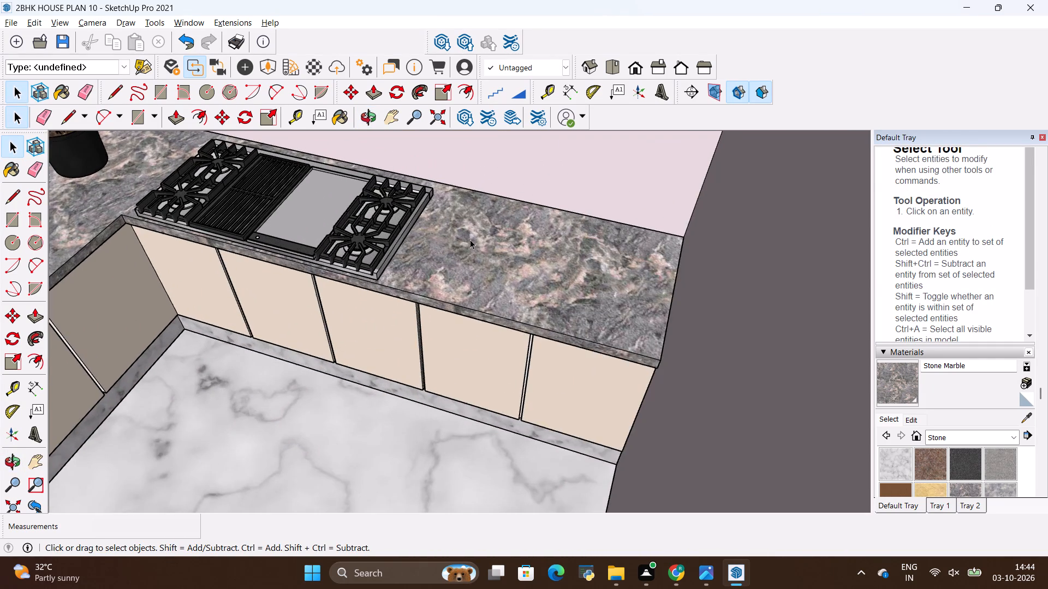
pyautogui.scroll(-18, 470, 239)
pyautogui.scroll(-5, 475, 231)
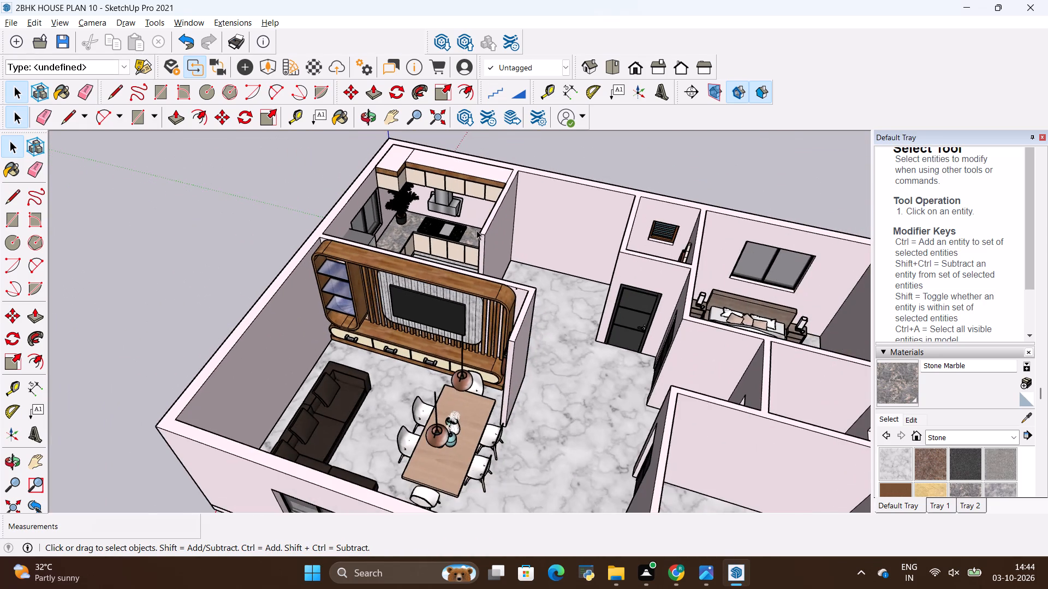
# Review the kitchen, living room and bedrooms together from several angles above the house.
pyautogui.moveTo(477, 230); pyautogui.dragTo(454, 212, button='middle')
pyautogui.hotkey('alt', 'Tab')
pyautogui.hotkey('alt', 'Tab')
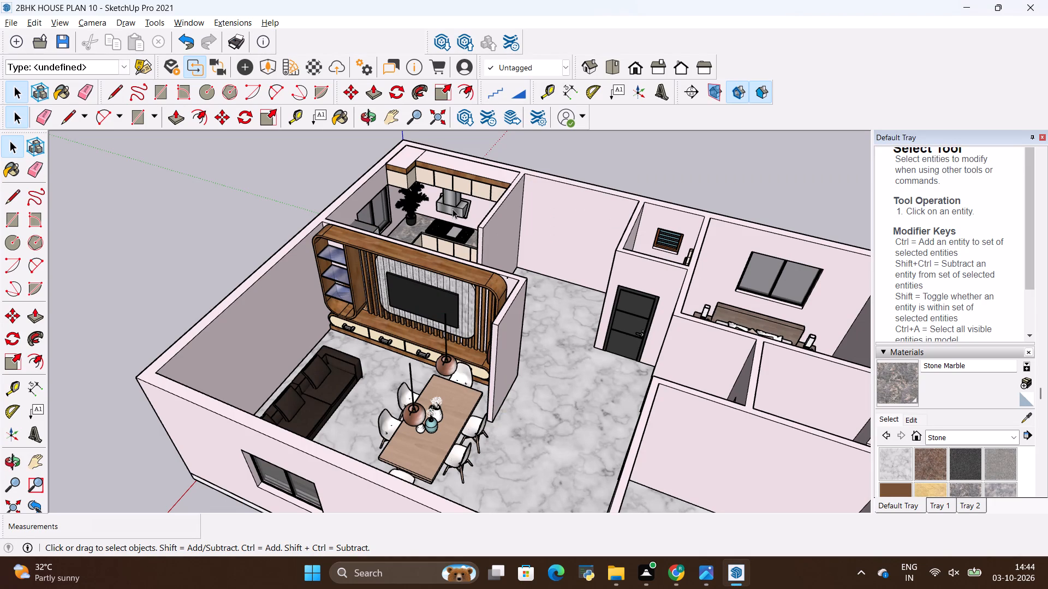
pyautogui.scroll(3, 422, 181)
pyautogui.scroll(3, 397, 326)
pyautogui.scroll(-5, 389, 314)
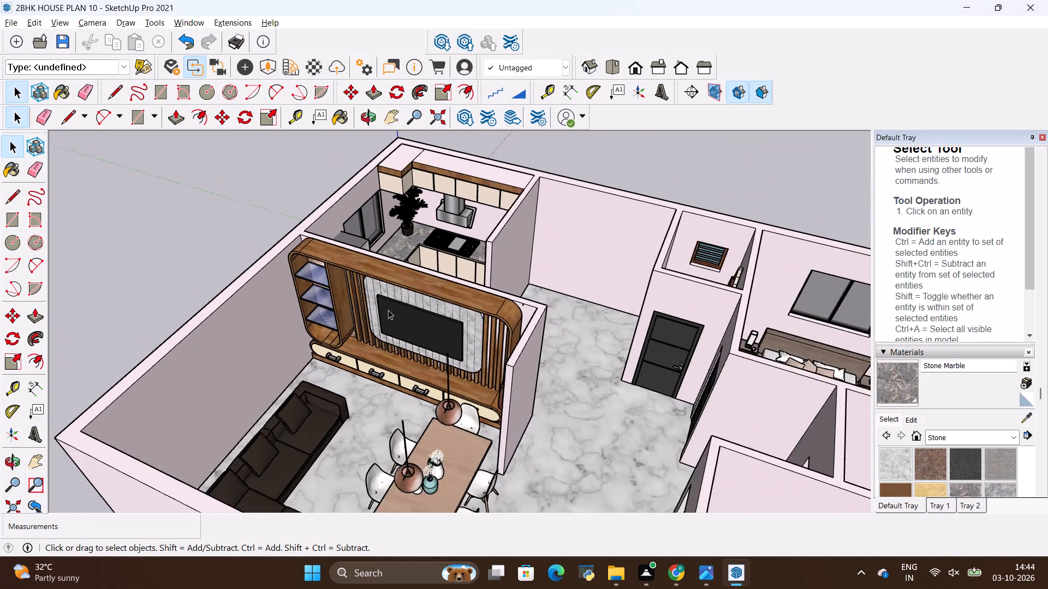
pyautogui.scroll(-5, 388, 310)
pyautogui.hotkey('alt', 'Tab')
pyautogui.hotkey('alt', 'Tab')
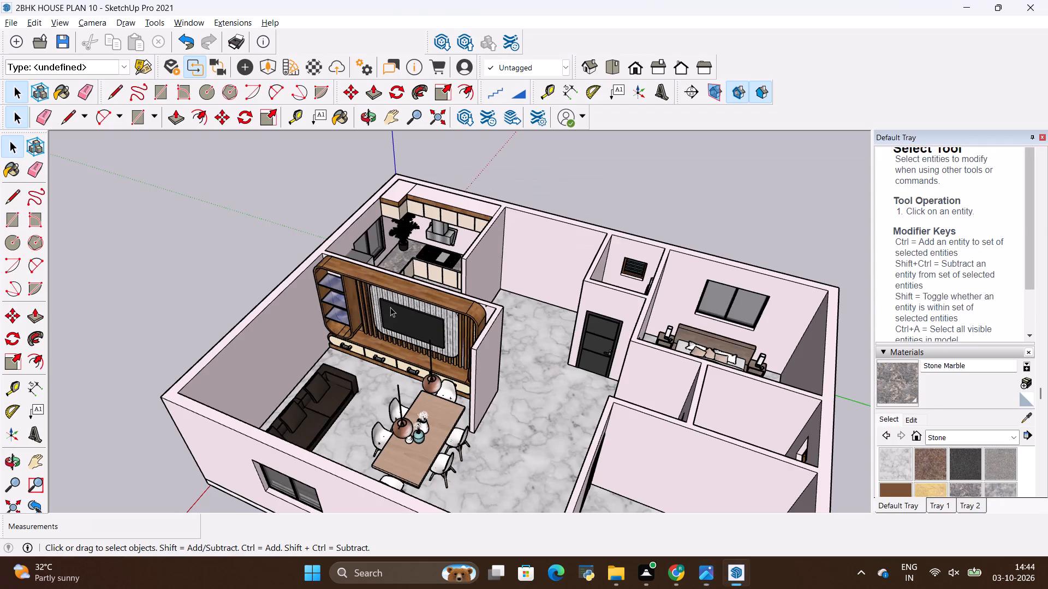
pyautogui.scroll(-4, 390, 307)
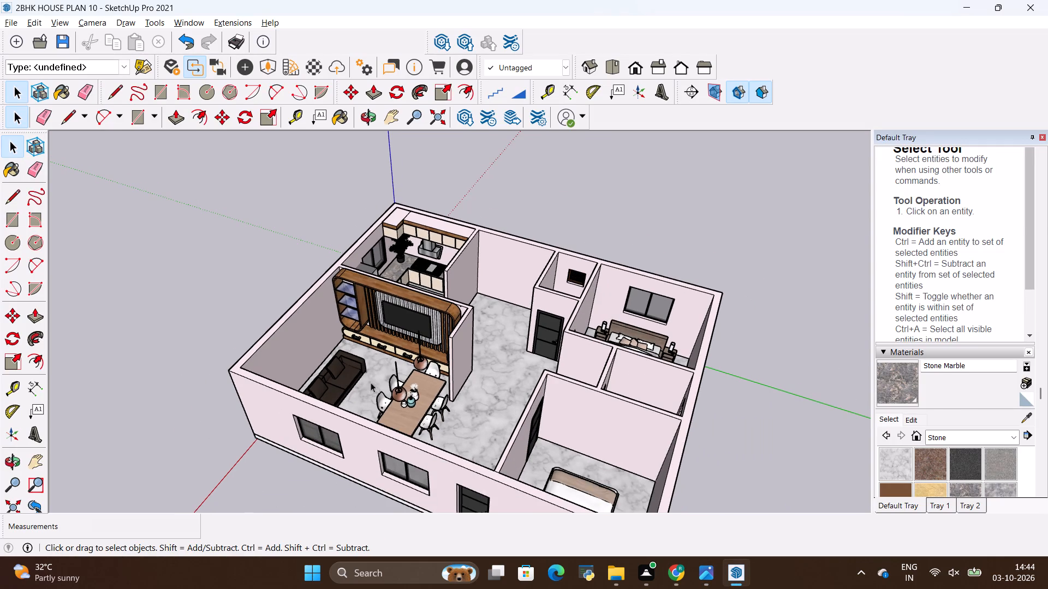
pyautogui.moveTo(376, 384); pyautogui.dragTo(248, 469, button='middle')
pyautogui.scroll(5, 308, 423)
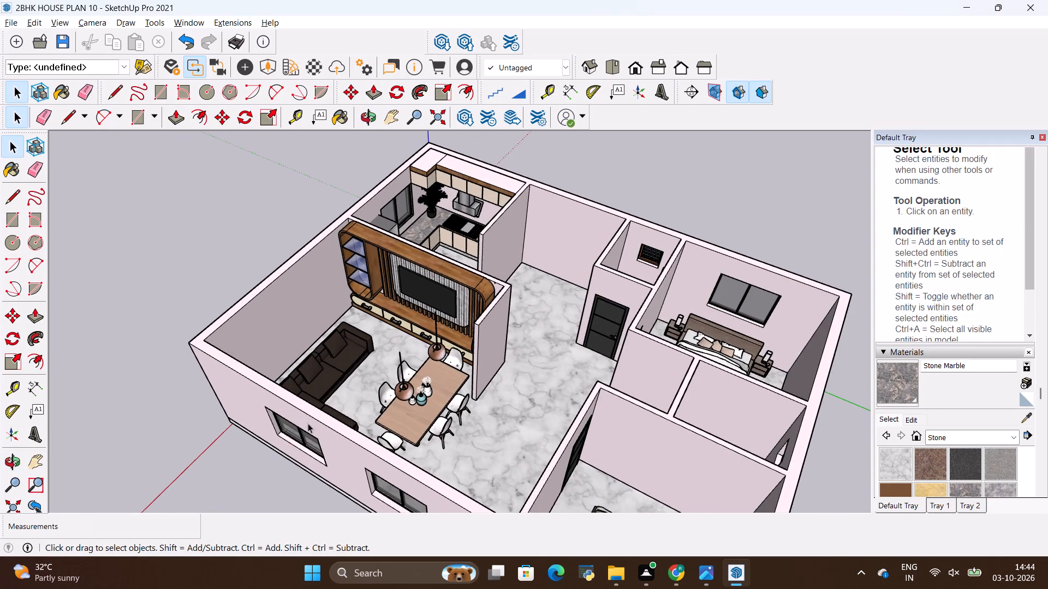
pyautogui.scroll(-6, 308, 423)
pyautogui.scroll(3, 501, 321)
pyautogui.moveTo(477, 331); pyautogui.dragTo(431, 330, button='middle')
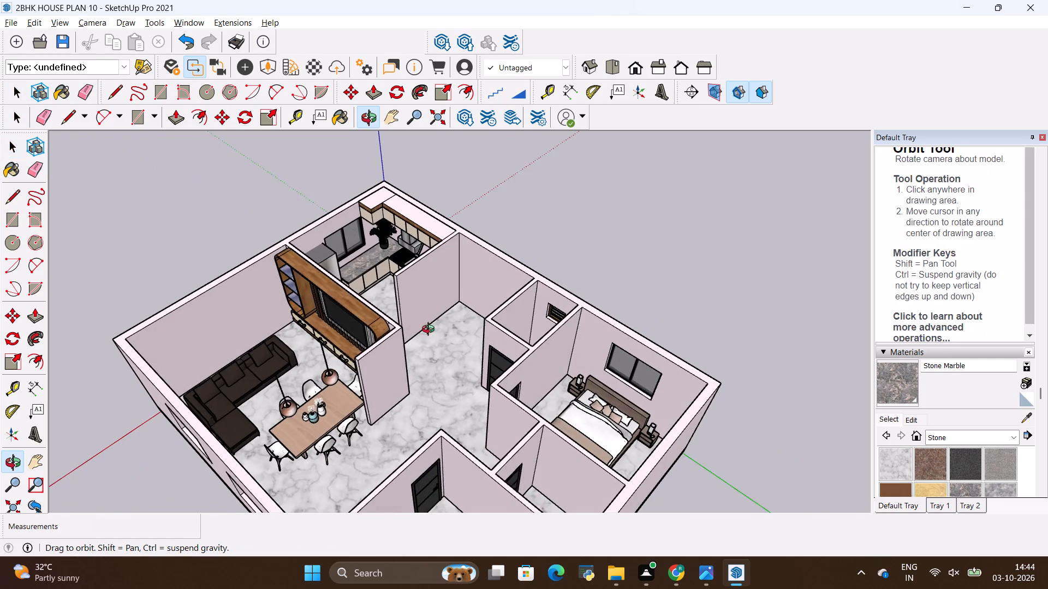
pyautogui.moveTo(431, 330); pyautogui.dragTo(420, 328, button='middle')
# Examine the living-room TV unit up close, with its shelves, slatted panel, marble backing and drawers, and the nearby dining set.
pyautogui.scroll(12, 384, 359)
pyautogui.moveTo(329, 374); pyautogui.dragTo(331, 373, button='middle')
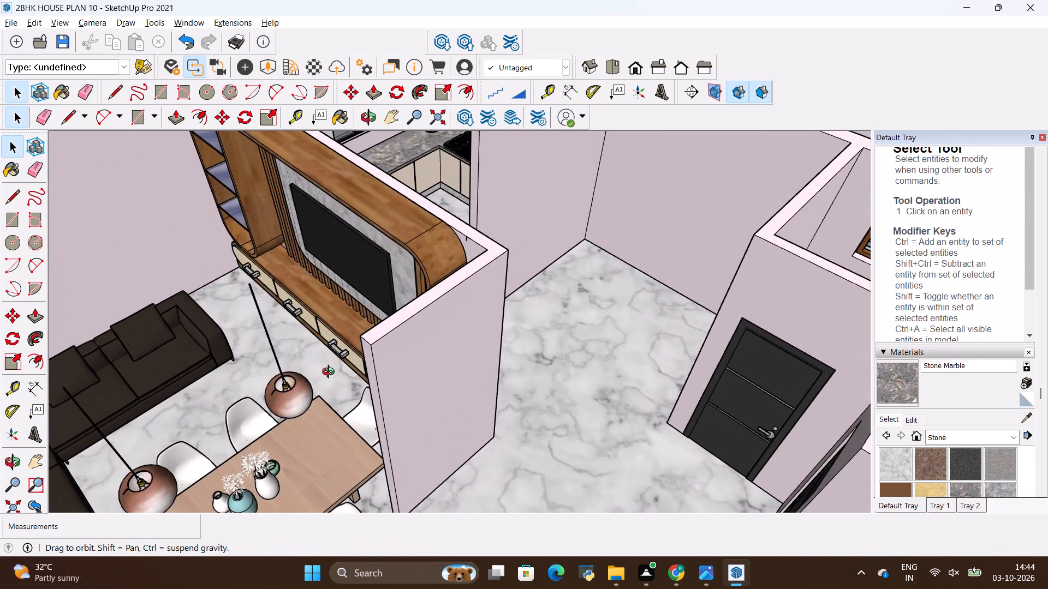
pyautogui.moveTo(331, 373); pyautogui.dragTo(401, 331, button='middle')
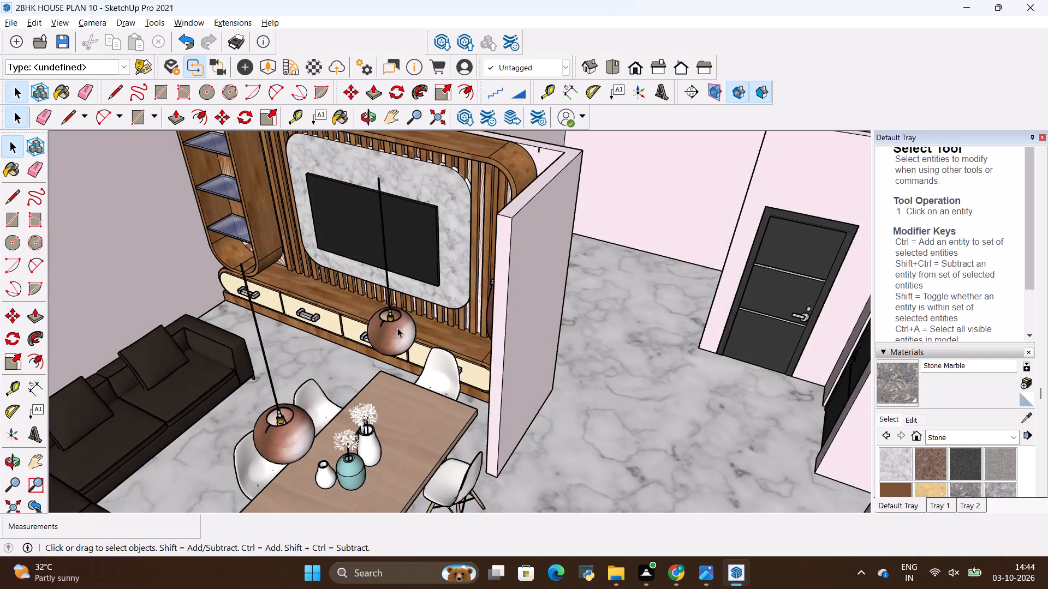
pyautogui.scroll(-6, 397, 328)
pyautogui.moveTo(408, 309); pyautogui.dragTo(418, 340, button='middle')
pyautogui.scroll(2, 395, 294)
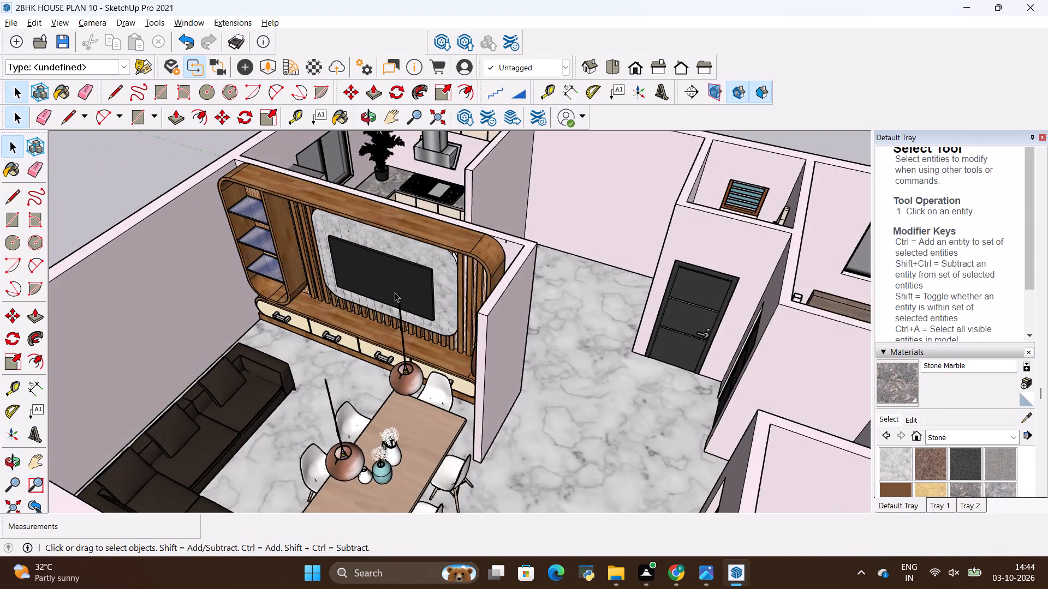
pyautogui.scroll(4, 395, 292)
pyautogui.moveTo(427, 317); pyautogui.dragTo(430, 305, button='middle')
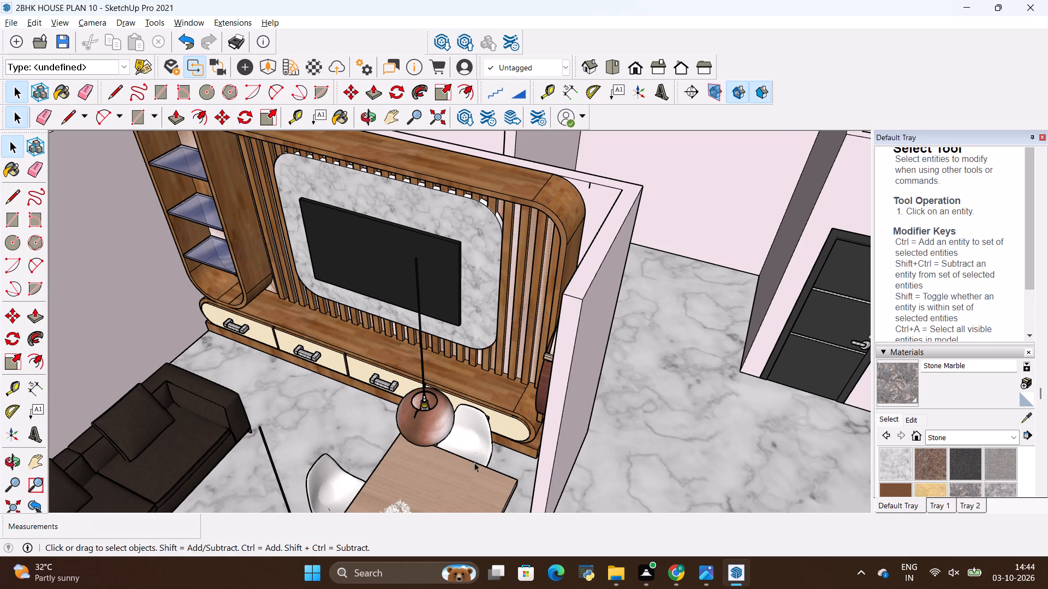
pyautogui.scroll(-5, 486, 457)
pyautogui.scroll(-14, 605, 442)
pyautogui.scroll(5, 503, 451)
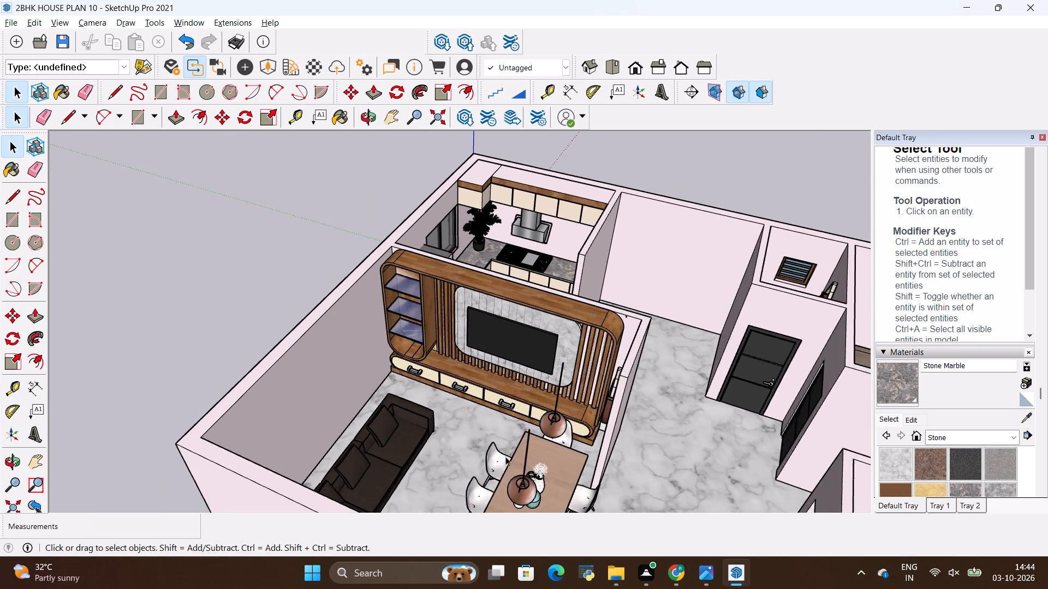
pyautogui.scroll(3, 505, 456)
pyautogui.moveTo(522, 454); pyautogui.dragTo(624, 471, button='middle')
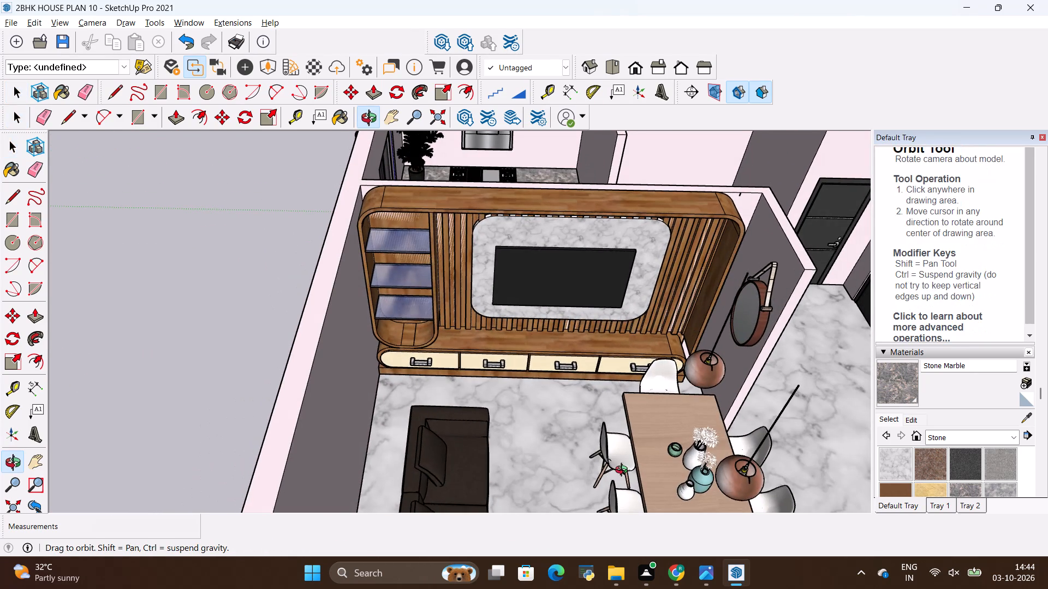
pyautogui.moveTo(624, 471); pyautogui.dragTo(624, 471, button='middle')
pyautogui.scroll(3, 546, 259)
pyautogui.moveTo(585, 326); pyautogui.dragTo(573, 233, button='middle')
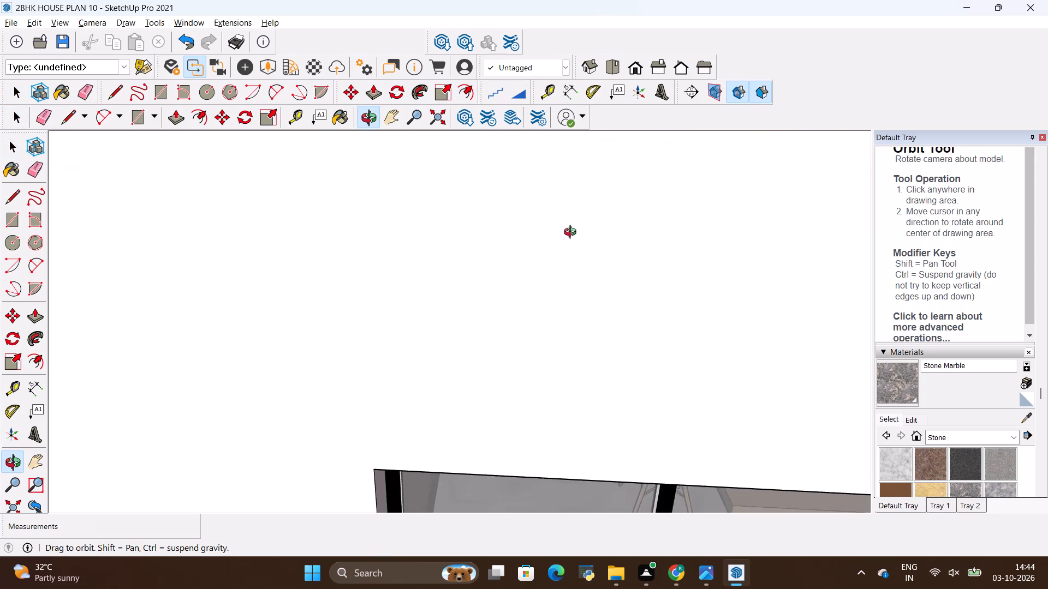
pyautogui.moveTo(573, 233); pyautogui.dragTo(555, 308, button='middle')
pyautogui.scroll(-5, 552, 334)
pyautogui.scroll(6, 537, 184)
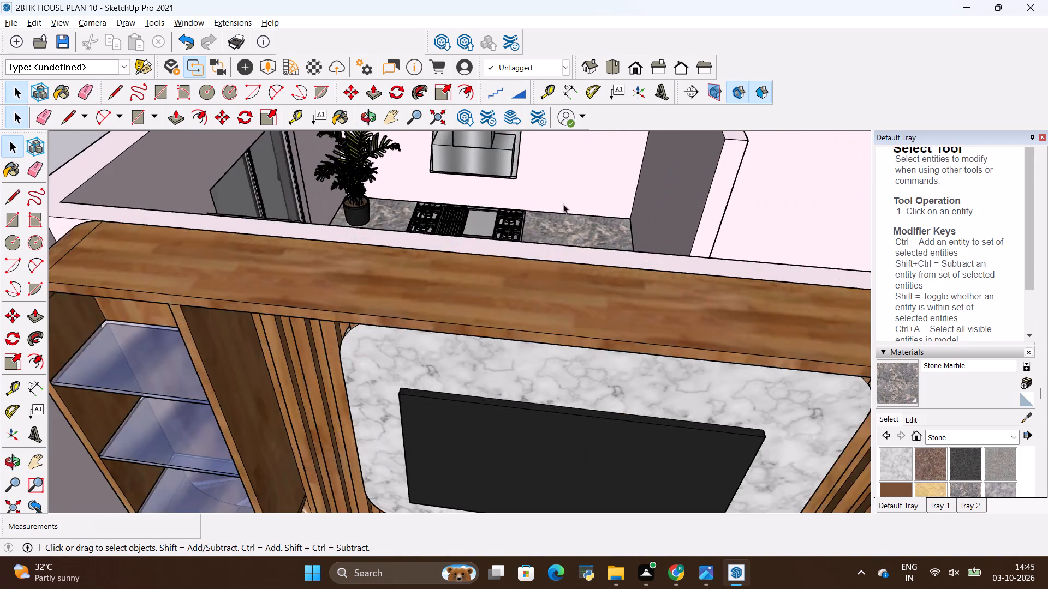
pyautogui.scroll(3, 563, 204)
pyautogui.moveTo(566, 206); pyautogui.dragTo(569, 108, button='middle')
pyautogui.scroll(-4, 589, 283)
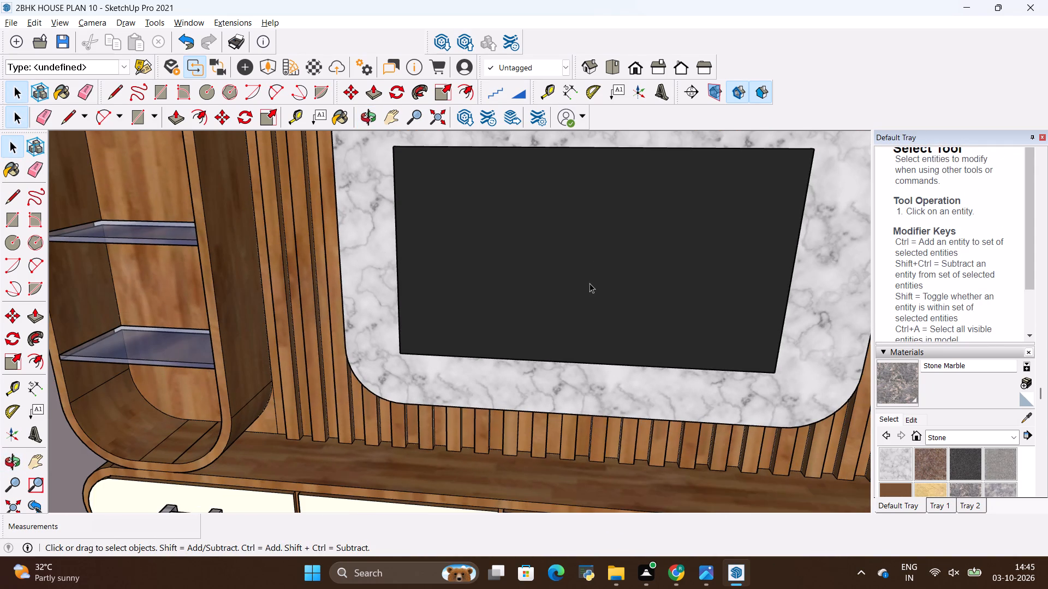
pyautogui.scroll(-3, 589, 283)
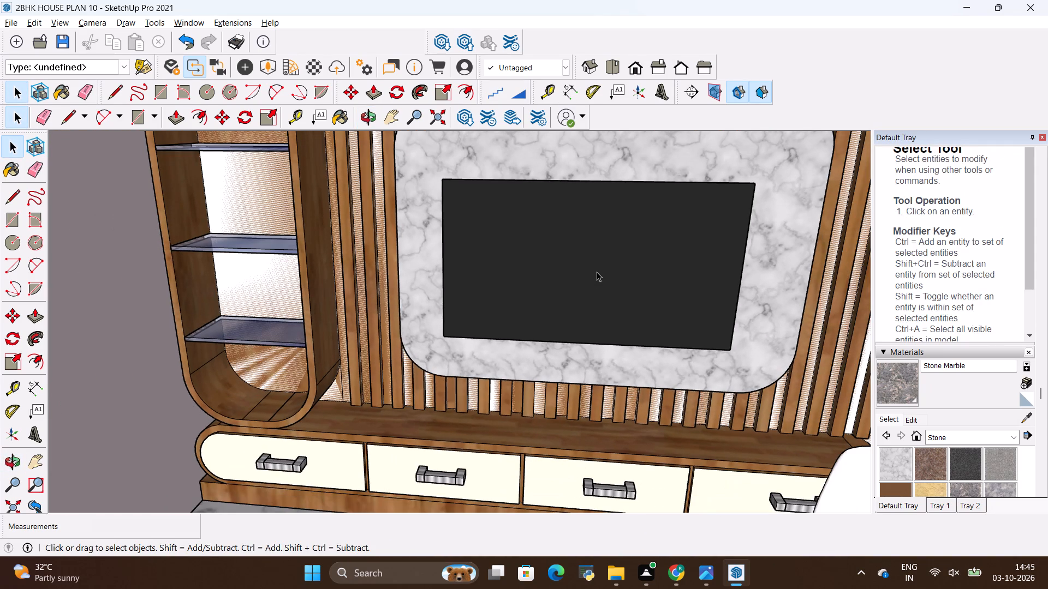
# Review the sofa, dining set and TV unit arrangement from above, and the whole furnished house from outside.
pyautogui.keyDown('shift'); pyautogui.moveTo(604, 265); pyautogui.dragTo(449, 345, button='middle'); pyautogui.keyUp('shift')
pyautogui.keyDown('shift'); pyautogui.scroll(-1, 451, 341); pyautogui.keyUp('shift')
pyautogui.scroll(-2, 450, 346)
pyautogui.moveTo(450, 346); pyautogui.dragTo(431, 320, button='middle')
pyautogui.scroll(-2, 431, 321)
pyautogui.moveTo(432, 349); pyautogui.dragTo(428, 473, button='middle')
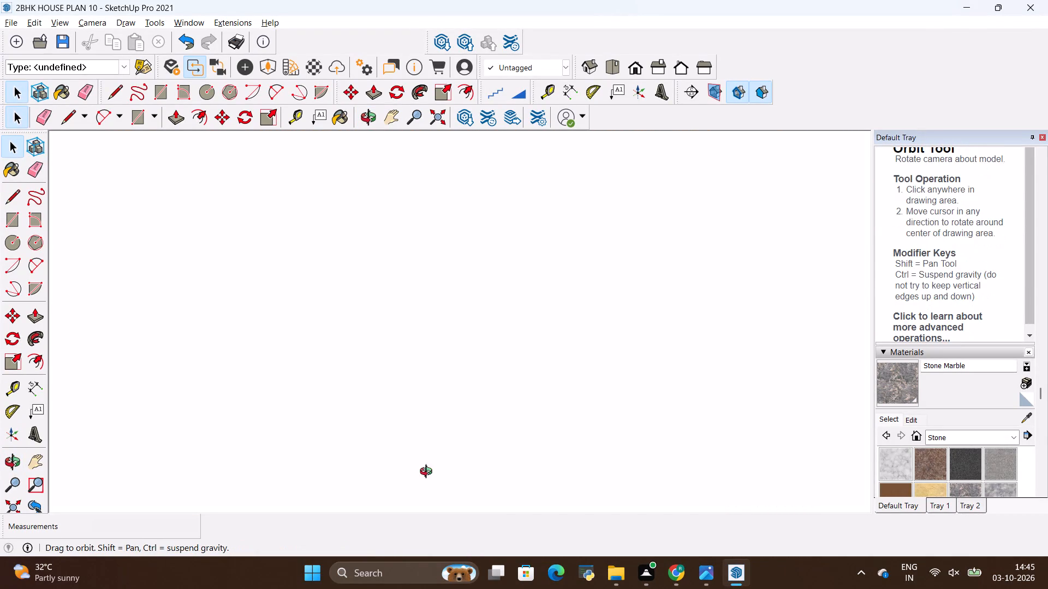
pyautogui.moveTo(428, 473); pyautogui.dragTo(428, 477, button='middle')
pyautogui.scroll(-20, 465, 349)
pyautogui.scroll(-10, 465, 349)
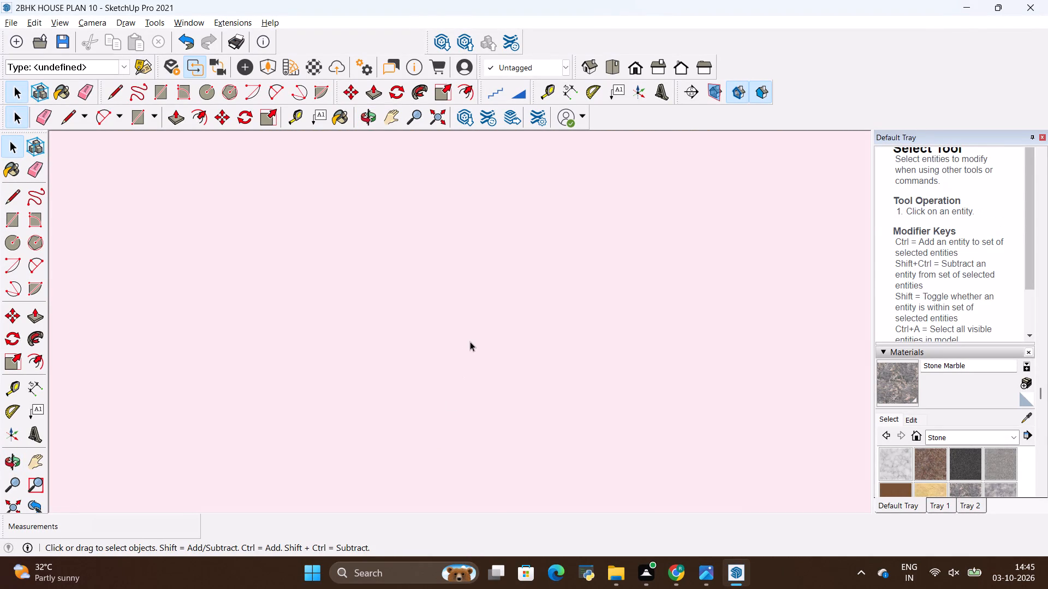
pyautogui.hotkey('alt', 'Tab')
pyautogui.hotkey('alt', 'Tab')
pyautogui.scroll(-2, 470, 341)
pyautogui.scroll(-20, 470, 341)
pyautogui.scroll(-8, 470, 341)
pyautogui.scroll(-9, 591, 334)
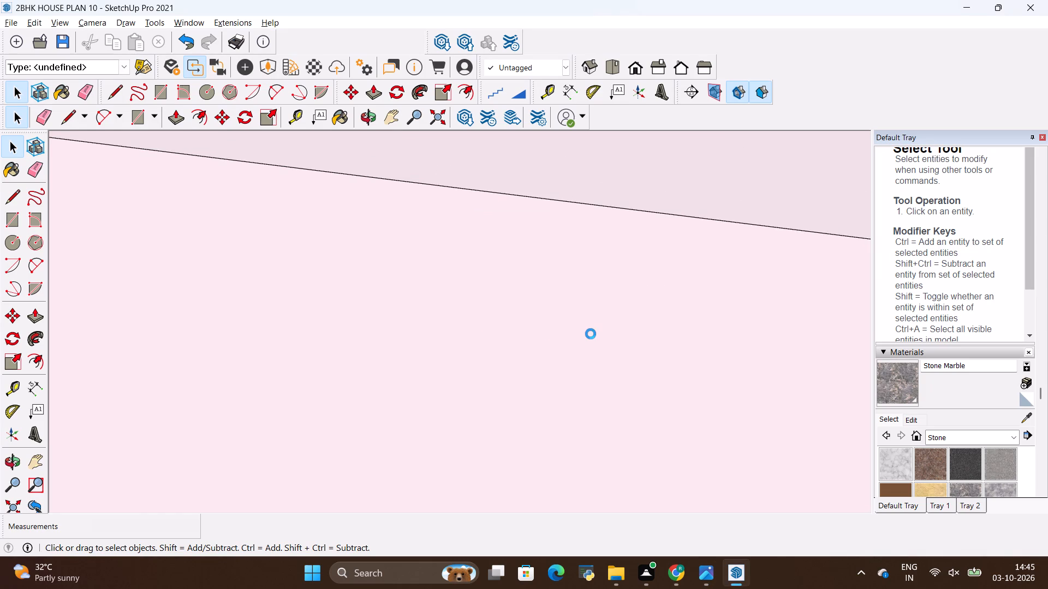
pyautogui.scroll(-14, 591, 334)
pyautogui.scroll(-20, 631, 329)
pyautogui.scroll(-20, 631, 329)
pyautogui.scroll(-16, 631, 329)
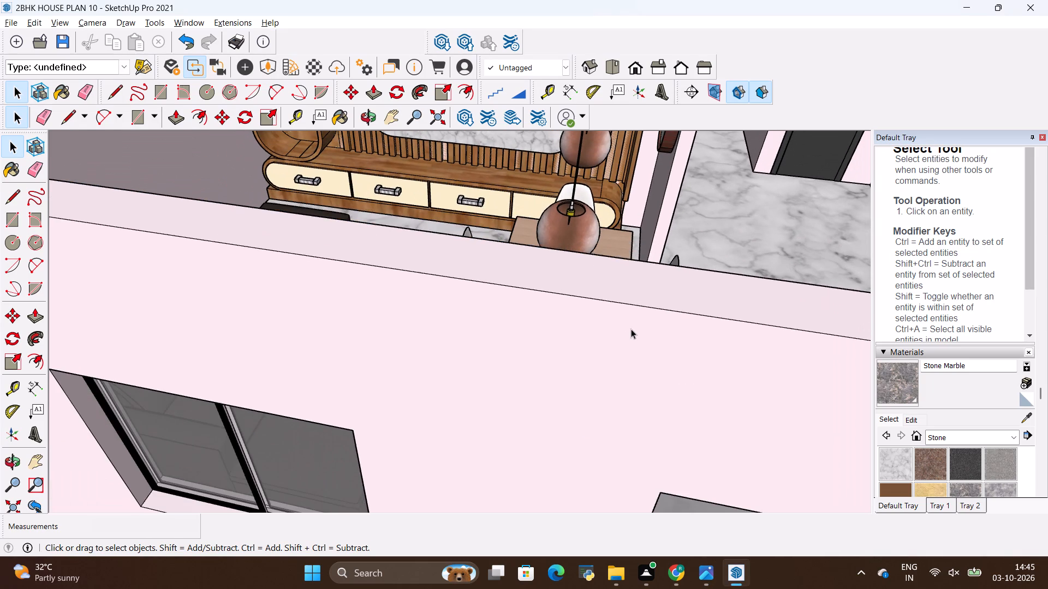
pyautogui.moveTo(859, 253); pyautogui.dragTo(790, 403, button='middle')
pyautogui.scroll(-1, 818, 330)
pyautogui.scroll(-12, 777, 378)
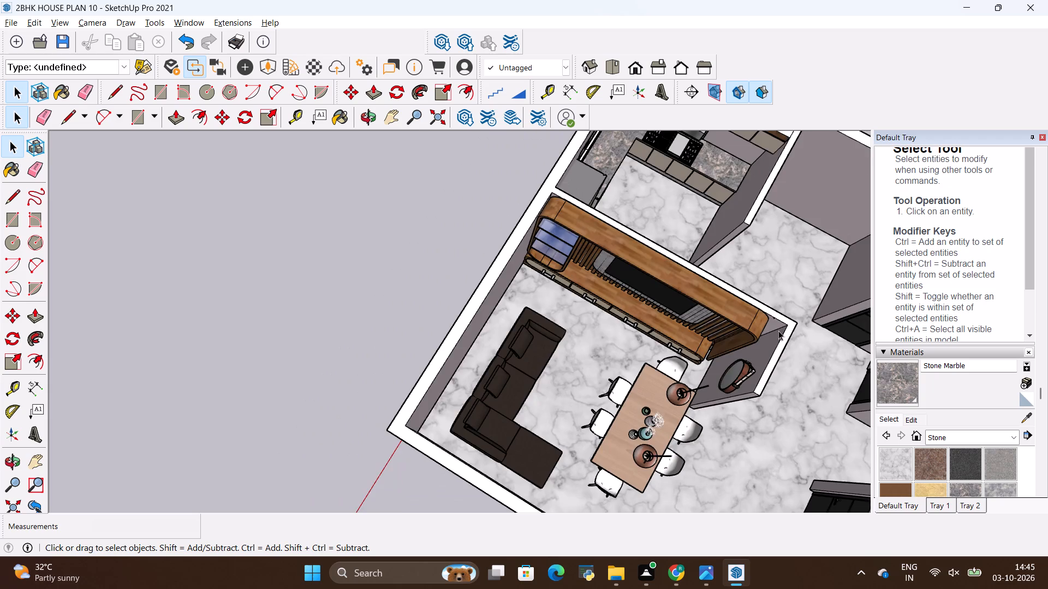
pyautogui.scroll(-3, 778, 330)
pyautogui.scroll(-12, 621, 324)
pyautogui.moveTo(808, 376); pyautogui.dragTo(808, 236, button='middle')
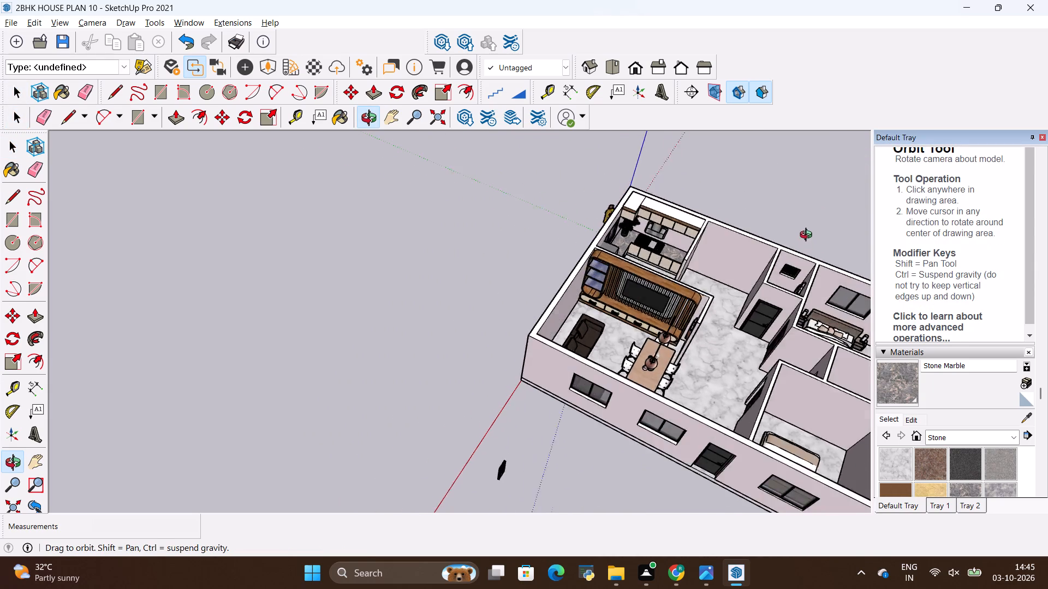
# Import the SKT_Nearly+Natural+5'+Kentia+Palm+Silk+Tree component from the ALL 3D WAREHOUSE ITEMS folder.
pyautogui.moveTo(808, 236); pyautogui.dragTo(811, 219, button='middle')
pyautogui.scroll(11, 751, 311)
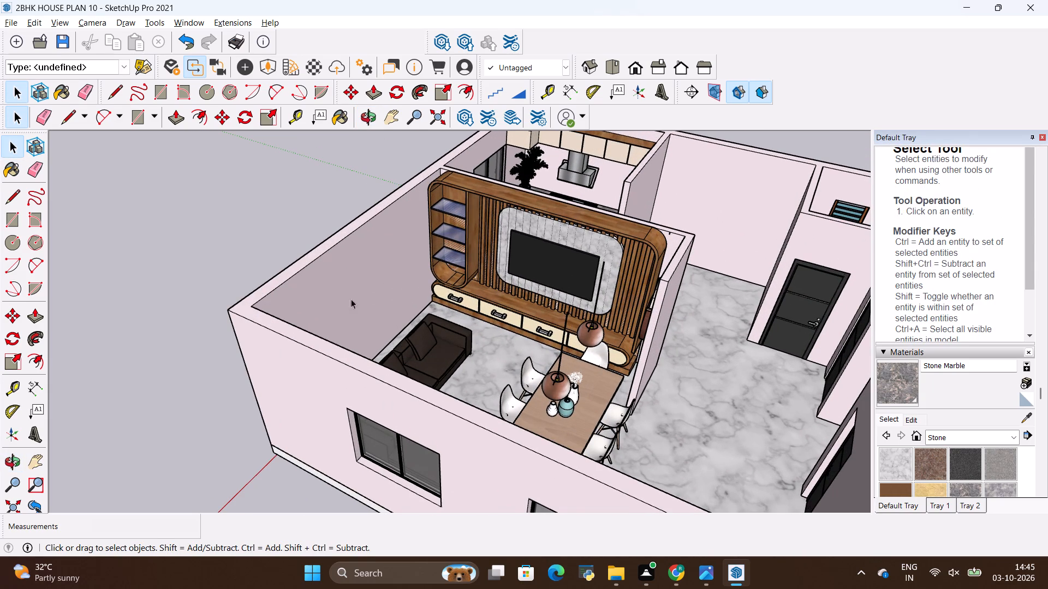
pyautogui.click(7, 20)
pyautogui.click(25, 250)
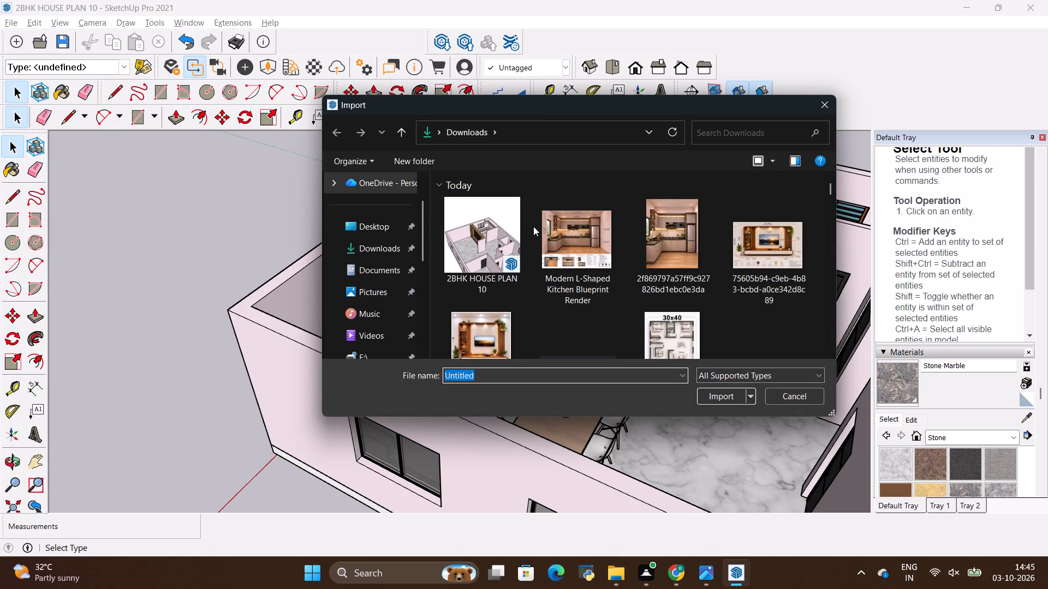
pyautogui.scroll(-2, 533, 226)
pyautogui.scroll(-3, 372, 300)
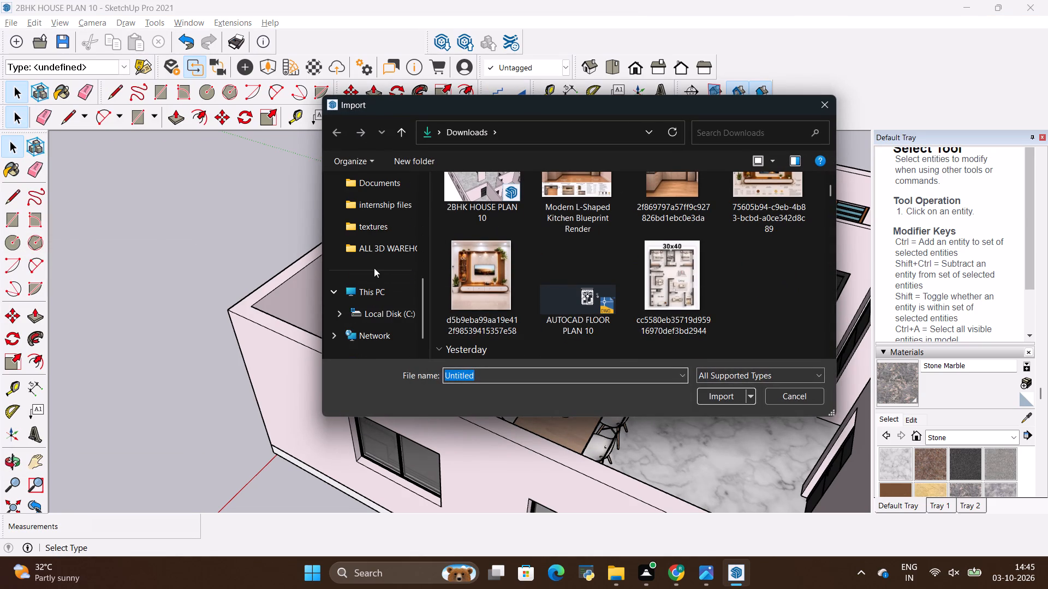
pyautogui.click(370, 205)
pyautogui.doubleClick(485, 221)
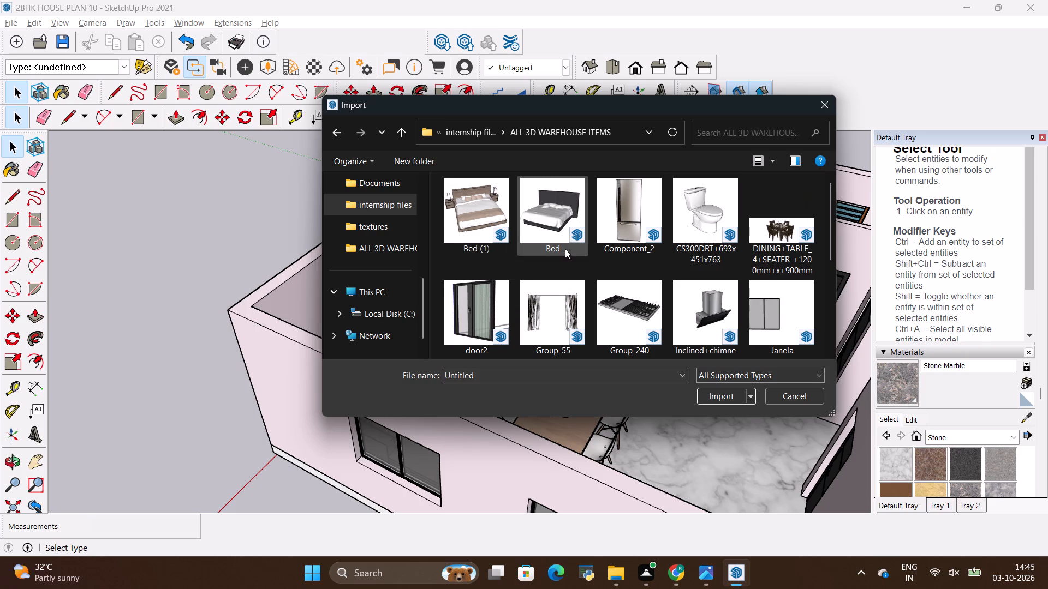
pyautogui.scroll(-2, 568, 248)
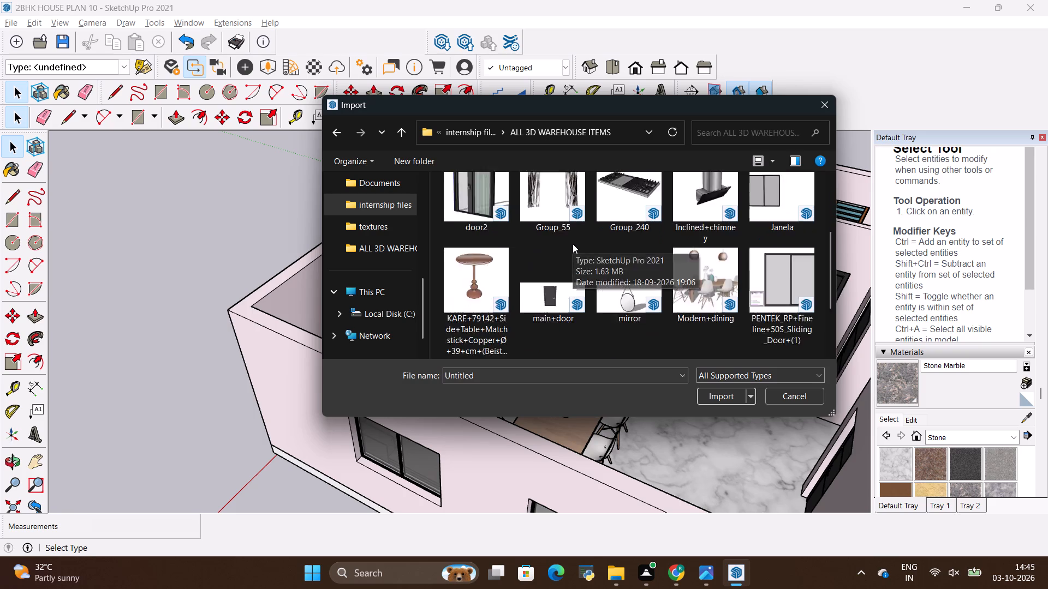
pyautogui.scroll(-2, 573, 244)
pyautogui.scroll(1, 574, 242)
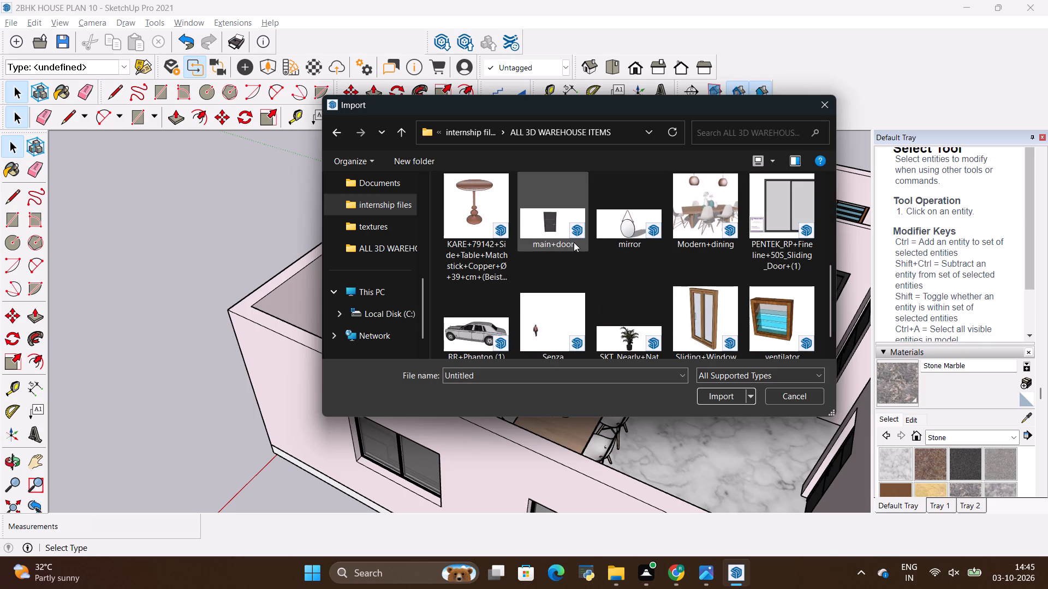
pyautogui.scroll(-3, 602, 250)
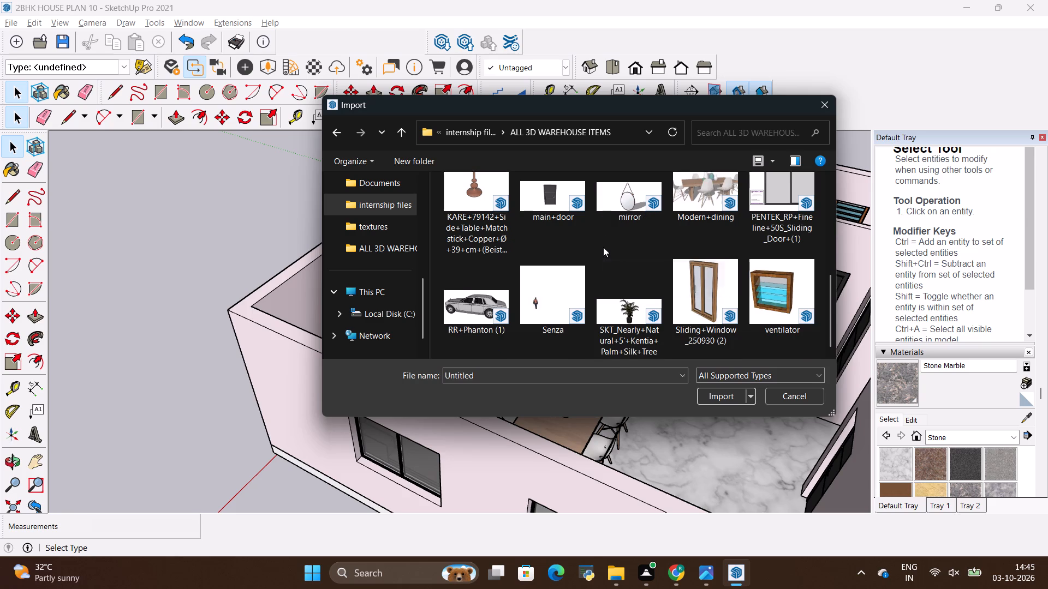
pyautogui.scroll(1, 612, 308)
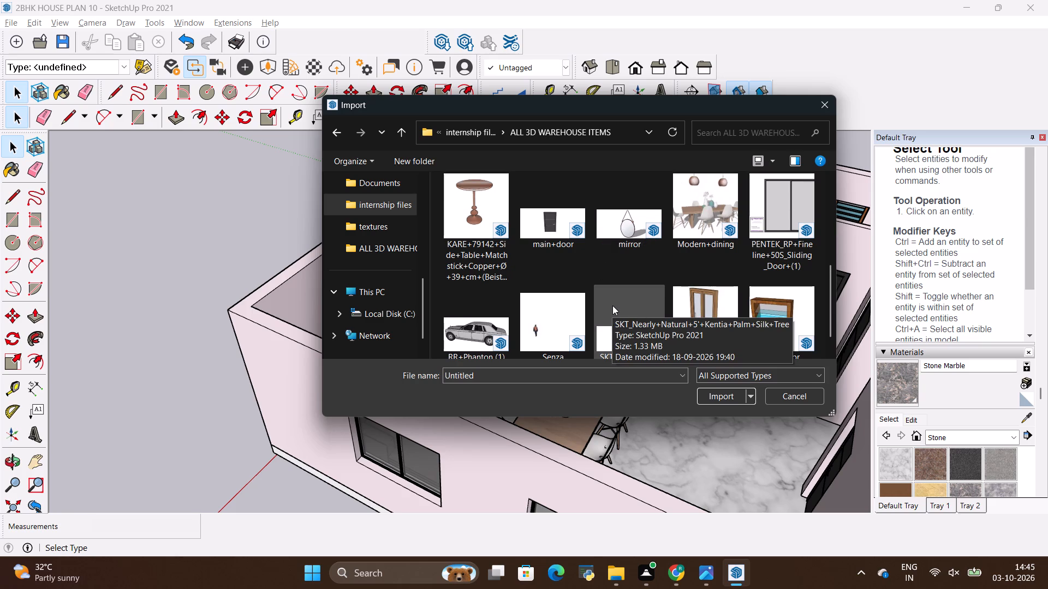
pyautogui.scroll(-2, 612, 305)
pyautogui.click(613, 304)
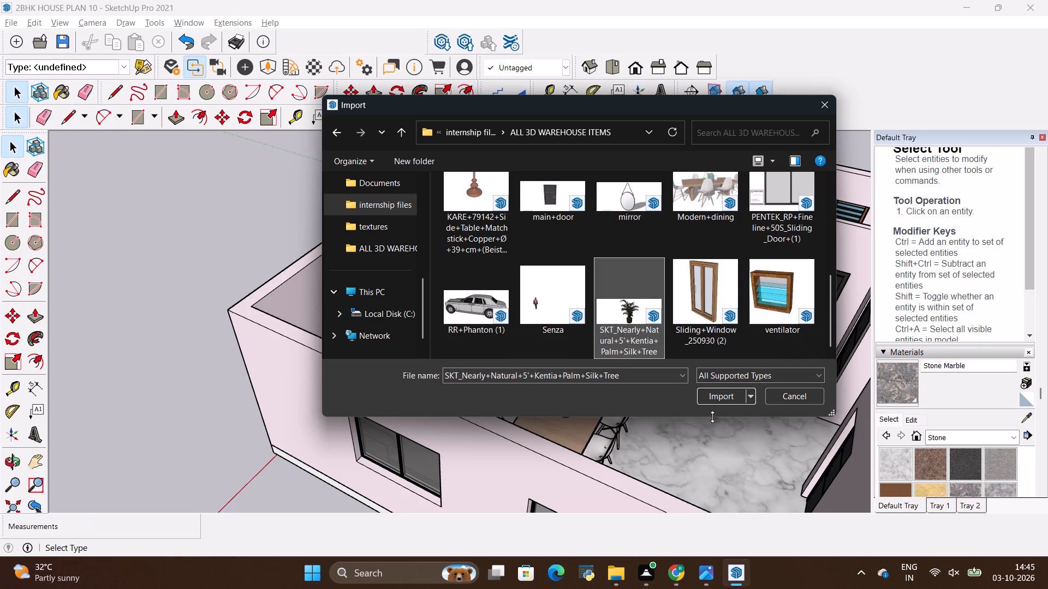
pyautogui.click(708, 397)
# Place the imported potted palm on the dining table, behind the vases at the TV-unit end.
pyautogui.scroll(2, 450, 381)
pyautogui.scroll(2, 568, 386)
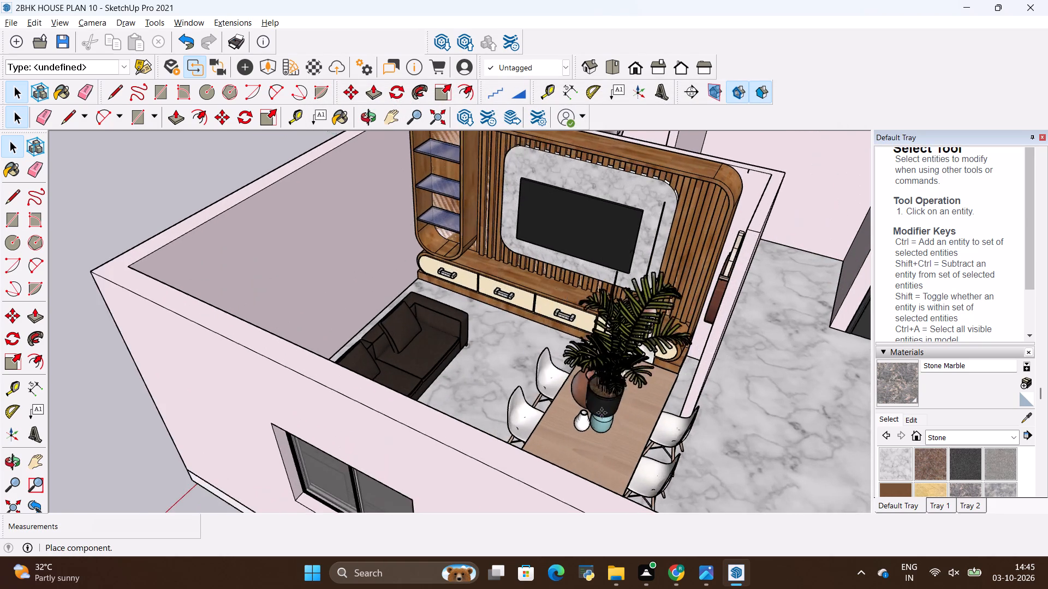
pyautogui.scroll(8, 602, 413)
pyautogui.click(649, 378)
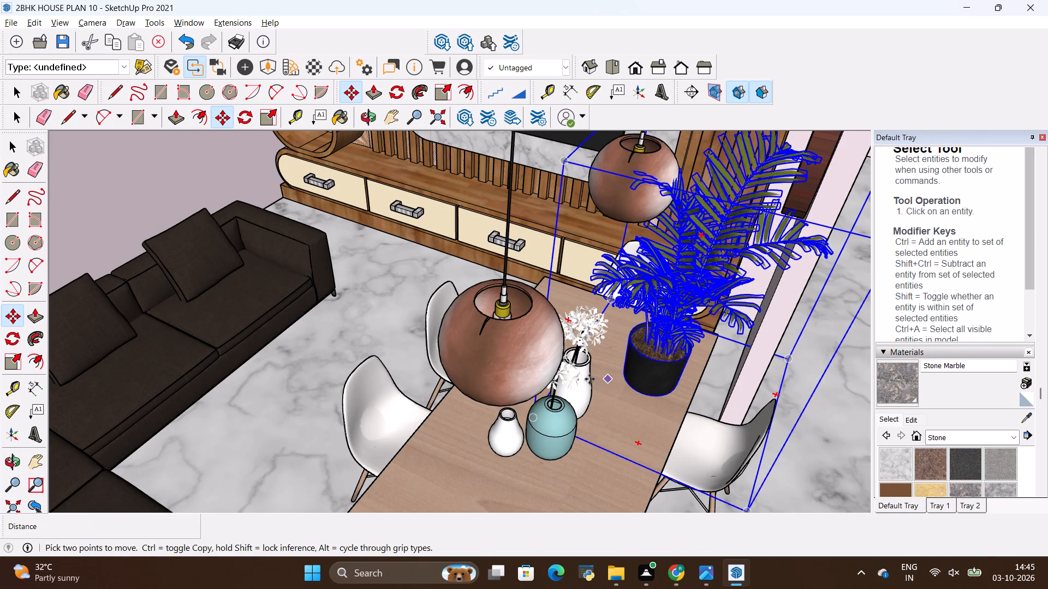
# Scale the potted palm on the dining table down uniformly to about 0.70.
pyautogui.press('s')
pyautogui.scroll(-5, 596, 377)
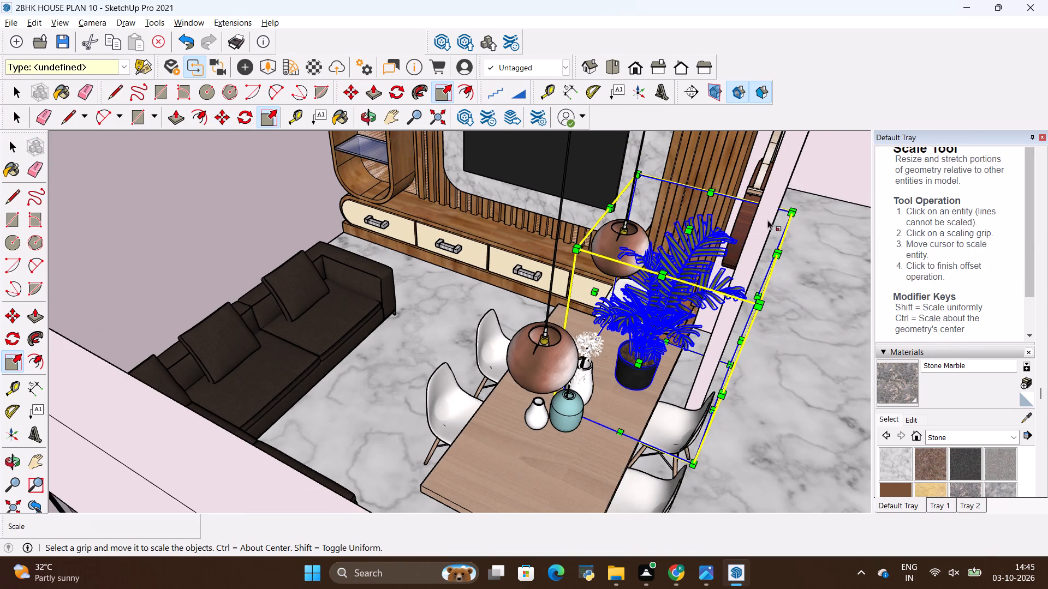
pyautogui.click(788, 209)
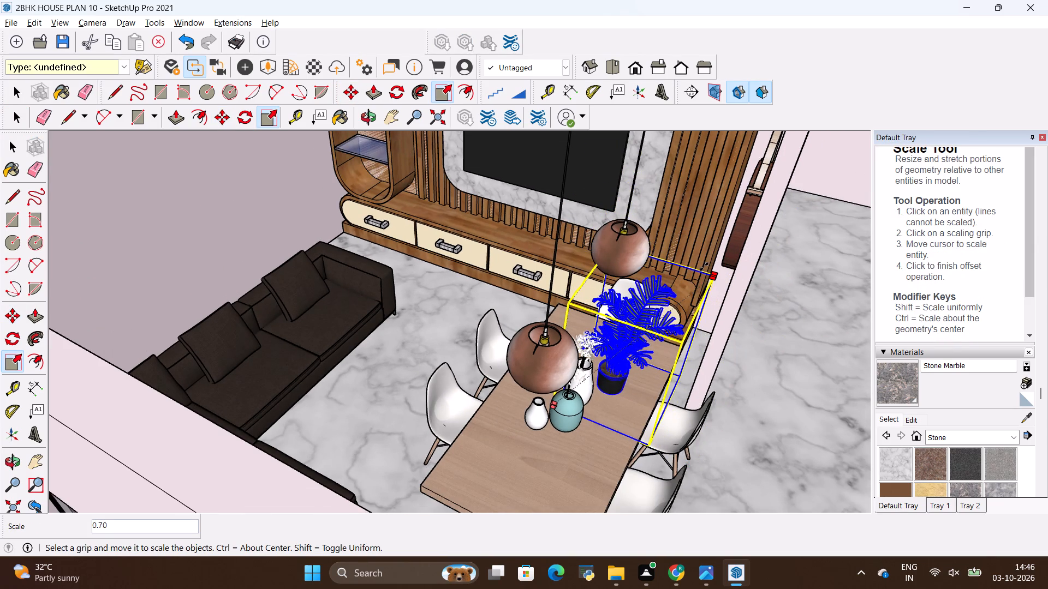
pyautogui.click(704, 267)
pyautogui.press('space')
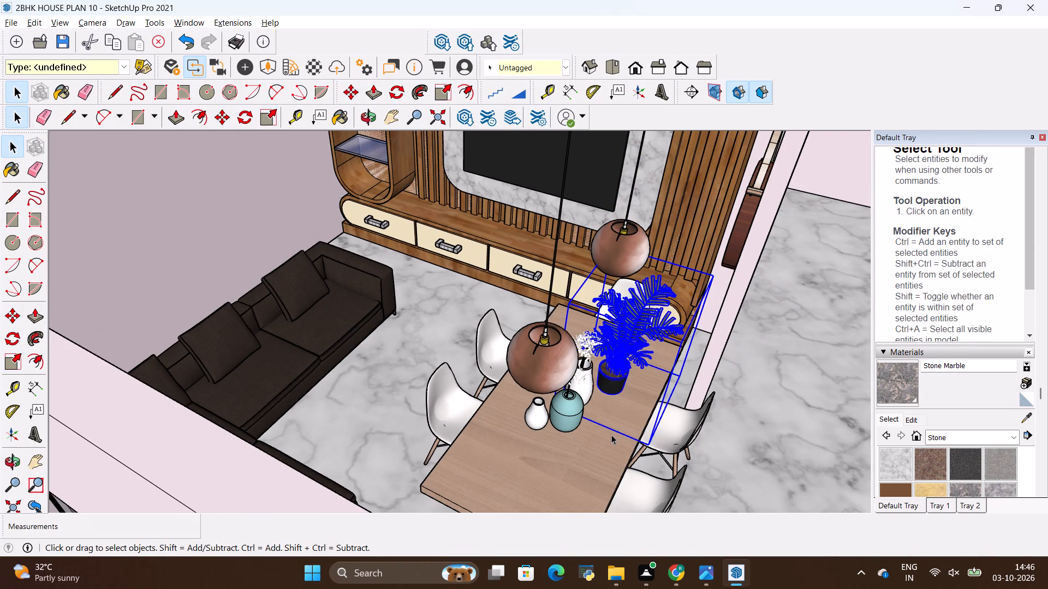
# Move the scaled palm slightly further from the vases, towards the TV-unit end of the dining table.
pyautogui.press('m')
pyautogui.click(612, 393)
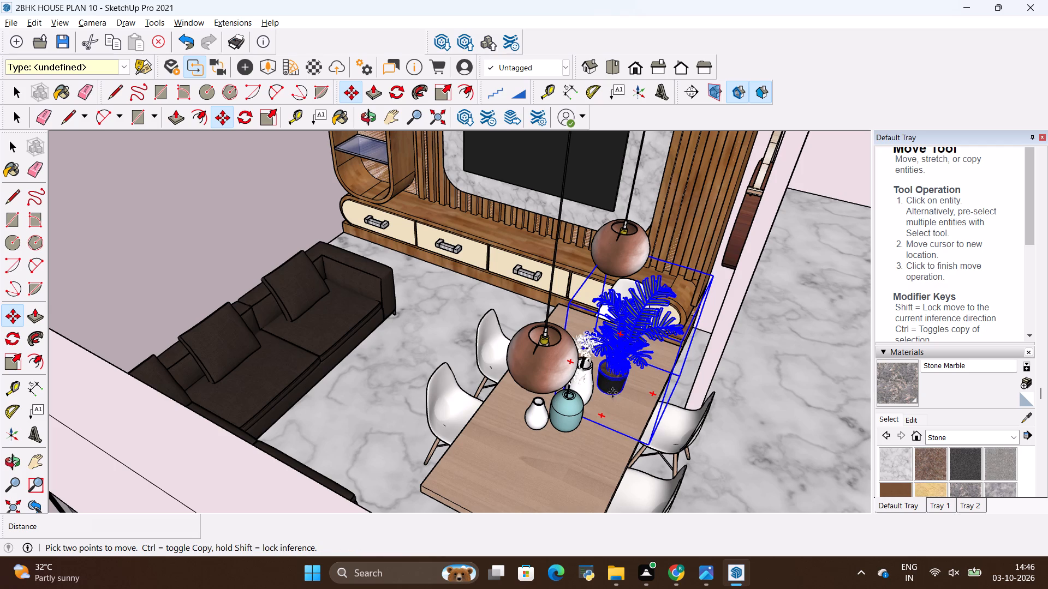
pyautogui.click(622, 372)
pyautogui.press('space')
pyautogui.click(383, 402)
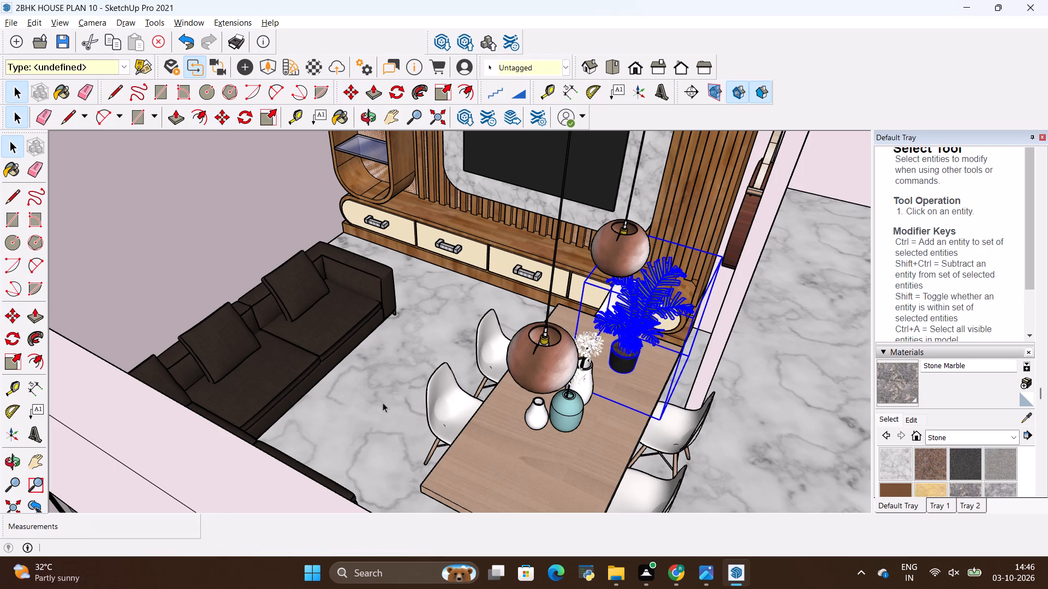
# Review the palm on the dining table together with the sofa, pendant lights and TV unit from several angles.
pyautogui.moveTo(554, 394); pyautogui.dragTo(575, 378, button='middle')
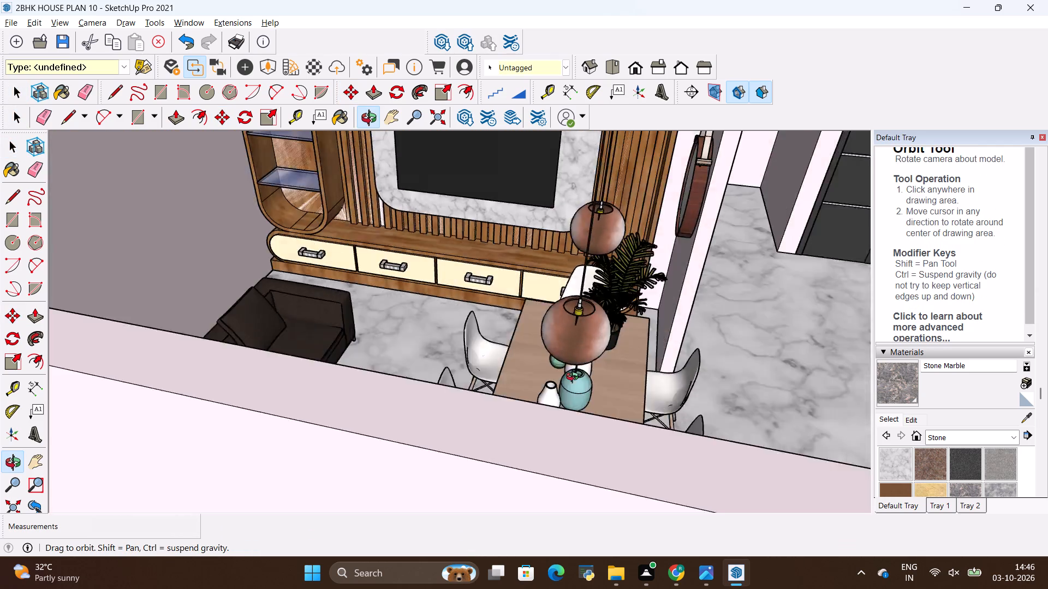
pyautogui.moveTo(575, 378); pyautogui.dragTo(561, 420, button='middle')
pyautogui.scroll(-5, 562, 421)
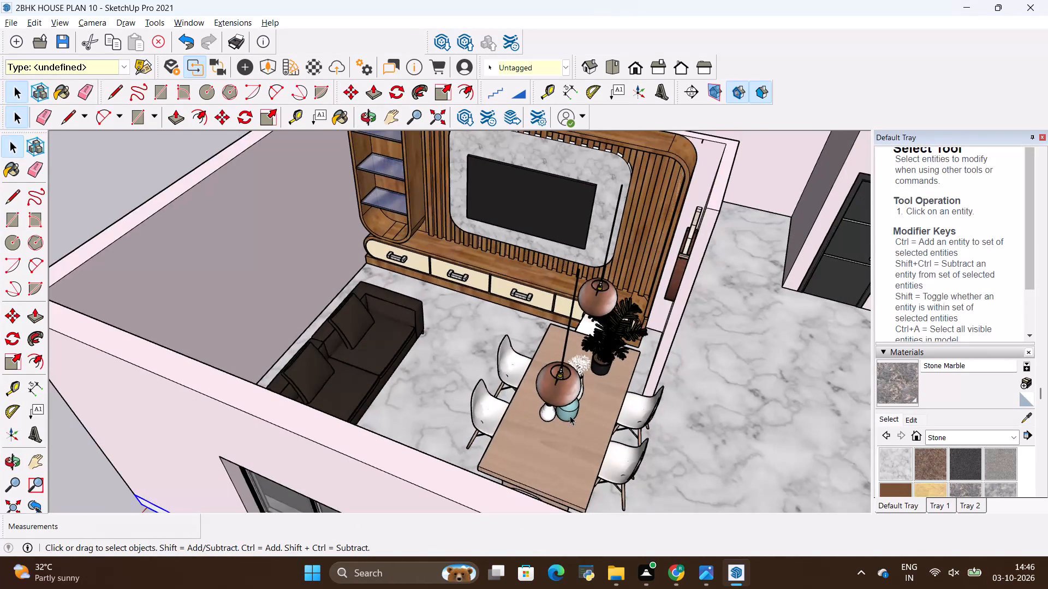
pyautogui.scroll(-5, 570, 416)
pyautogui.scroll(10, 515, 311)
pyautogui.scroll(-3, 579, 357)
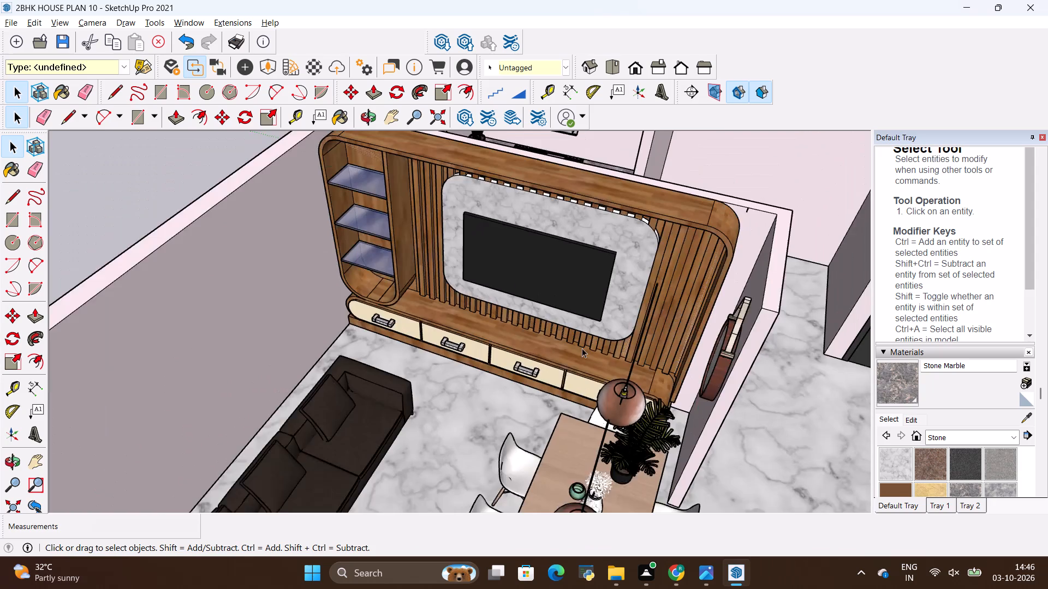
pyautogui.scroll(-2, 582, 348)
pyautogui.scroll(-1, 635, 422)
pyautogui.moveTo(651, 423); pyautogui.dragTo(608, 368, button='middle')
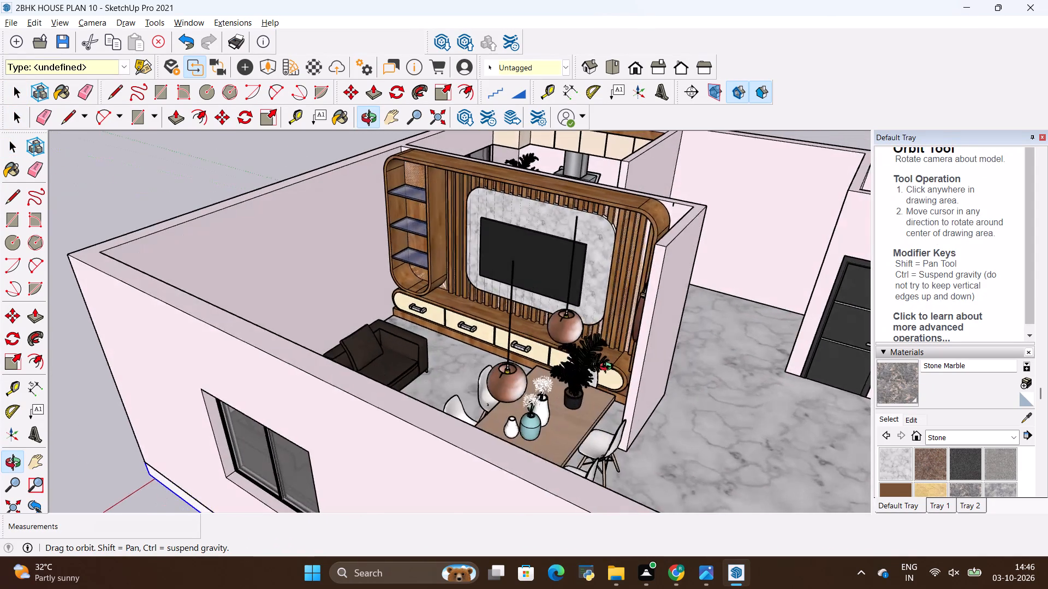
pyautogui.moveTo(608, 368); pyautogui.dragTo(723, 407, button='middle')
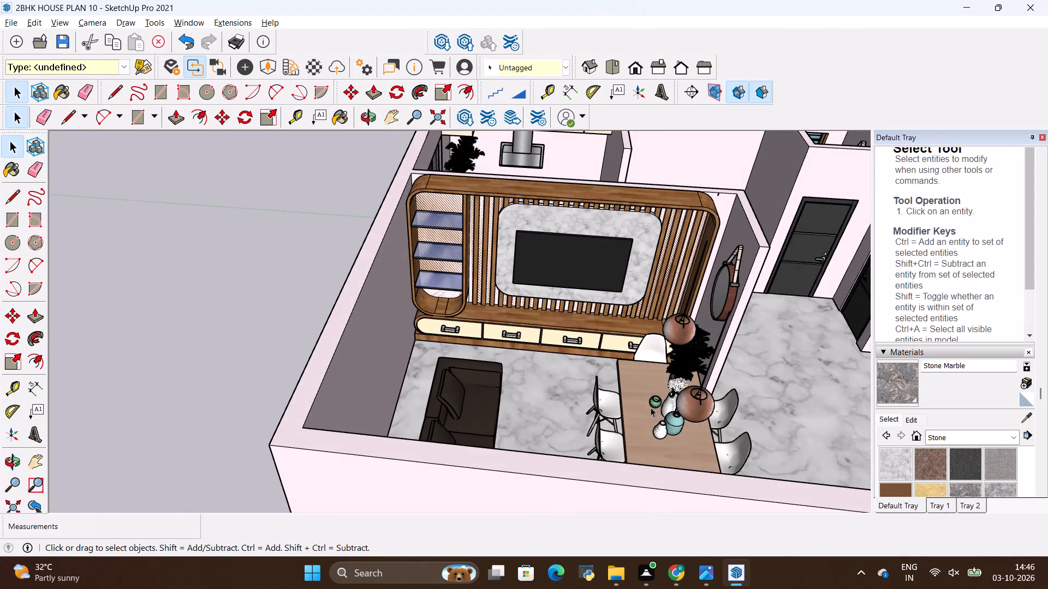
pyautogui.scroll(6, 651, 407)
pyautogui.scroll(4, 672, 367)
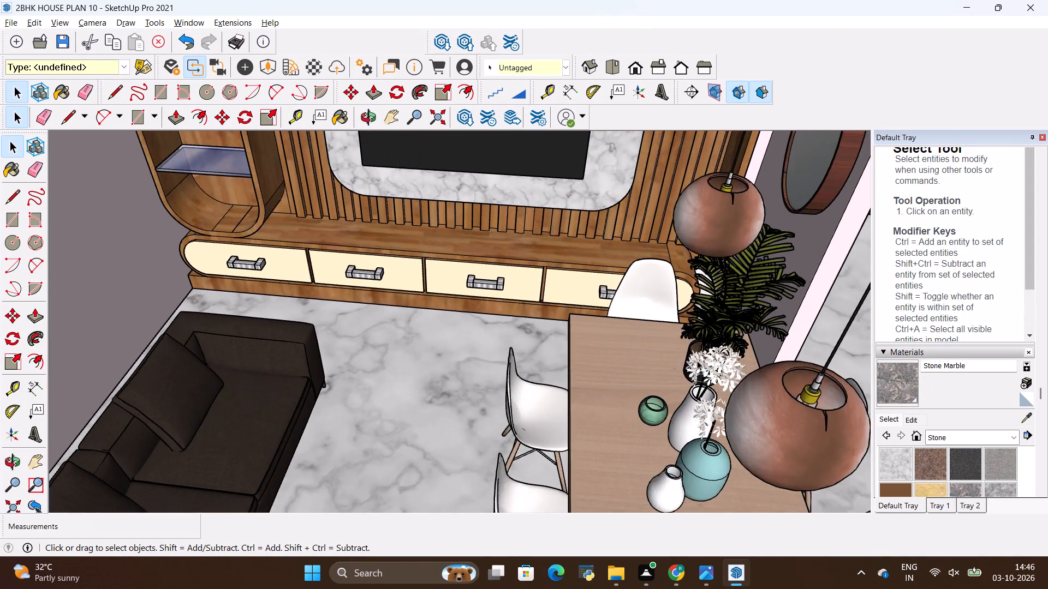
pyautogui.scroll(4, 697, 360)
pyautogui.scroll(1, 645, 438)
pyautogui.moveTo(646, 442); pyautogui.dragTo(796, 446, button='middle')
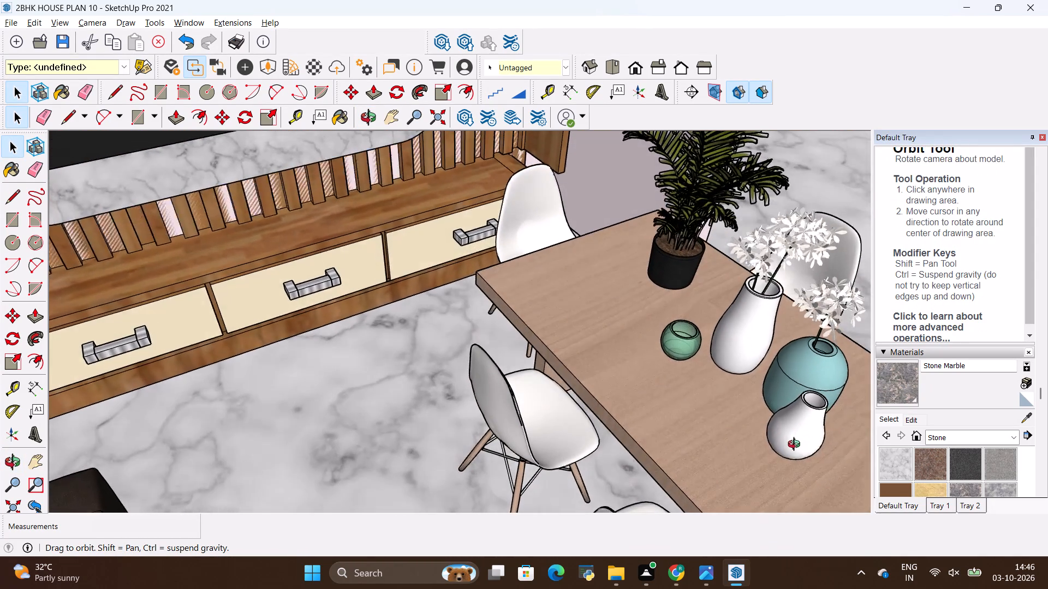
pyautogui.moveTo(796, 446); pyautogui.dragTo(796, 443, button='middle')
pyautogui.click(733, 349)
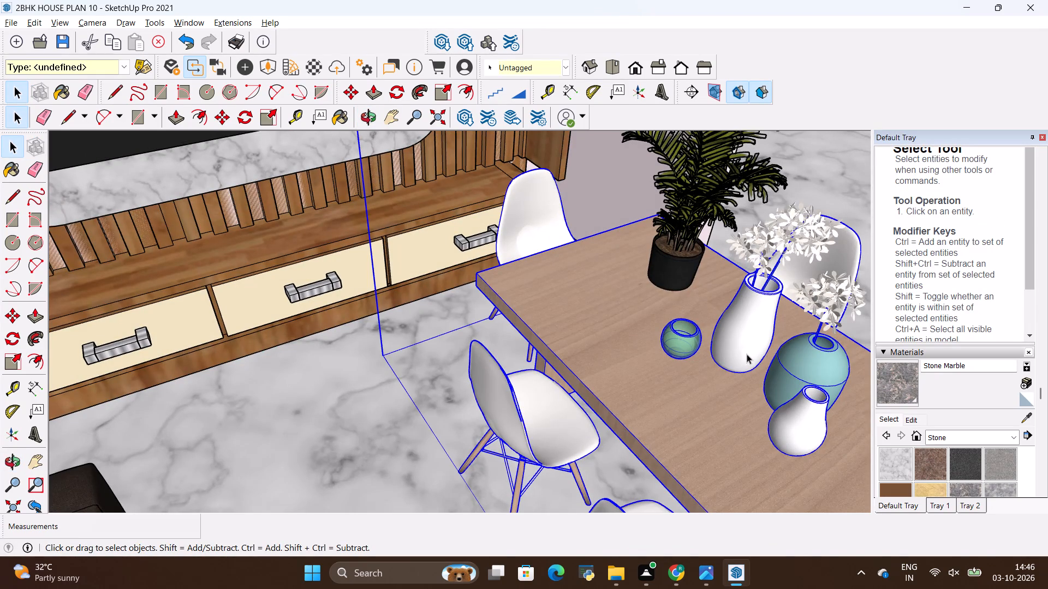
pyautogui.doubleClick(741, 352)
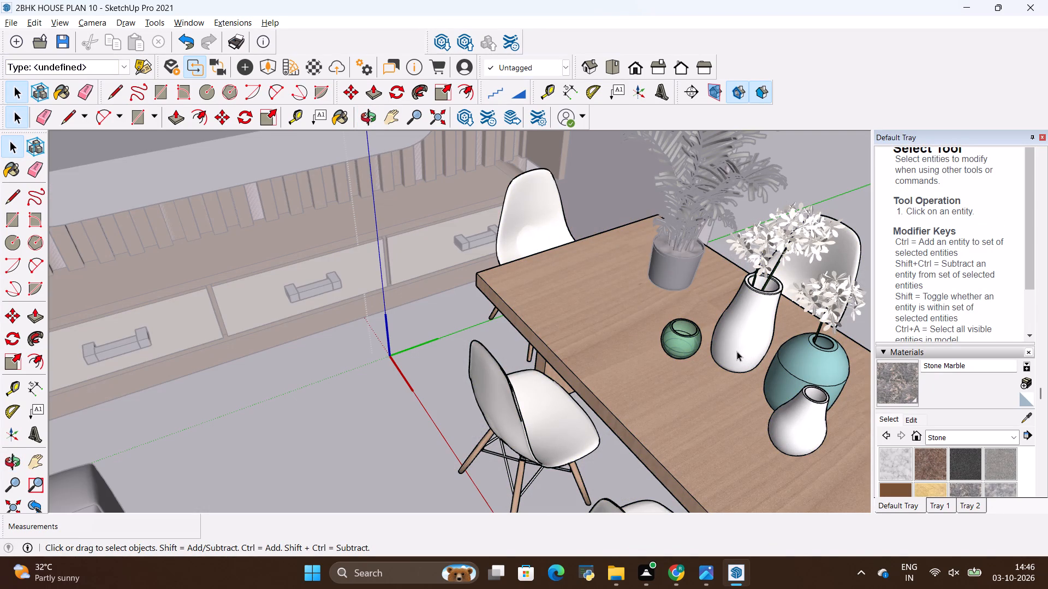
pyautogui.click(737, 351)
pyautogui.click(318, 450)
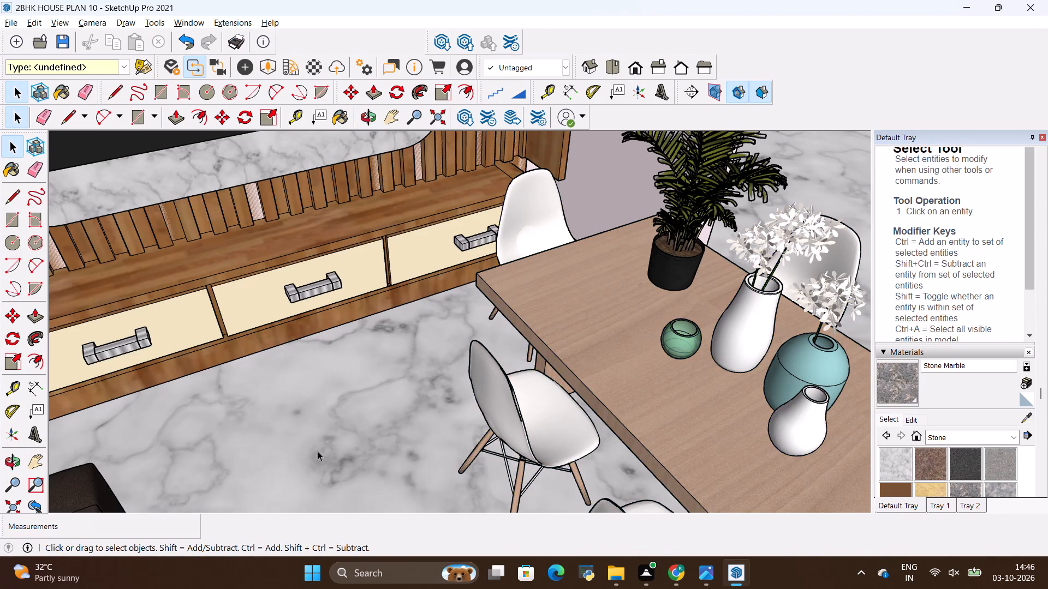
# Copy the potted palm from the dining table onto the TV unit's wooden ledge, beside the marble backing, about 5' 2" away.
pyautogui.click(688, 244)
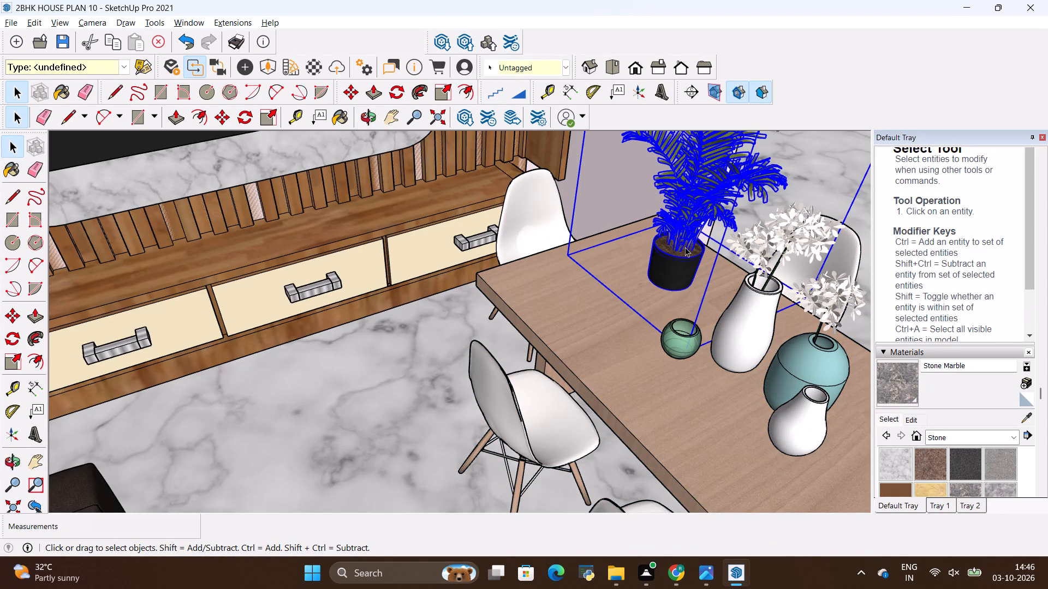
pyautogui.press('m')
pyautogui.click(658, 285)
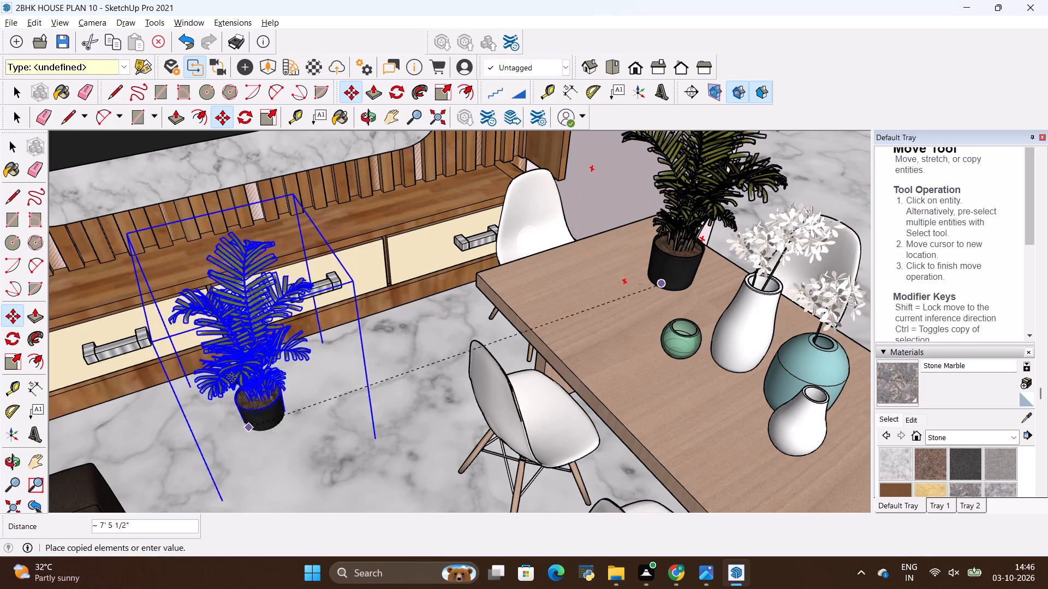
pyautogui.scroll(-9, 231, 368)
pyautogui.scroll(6, 336, 282)
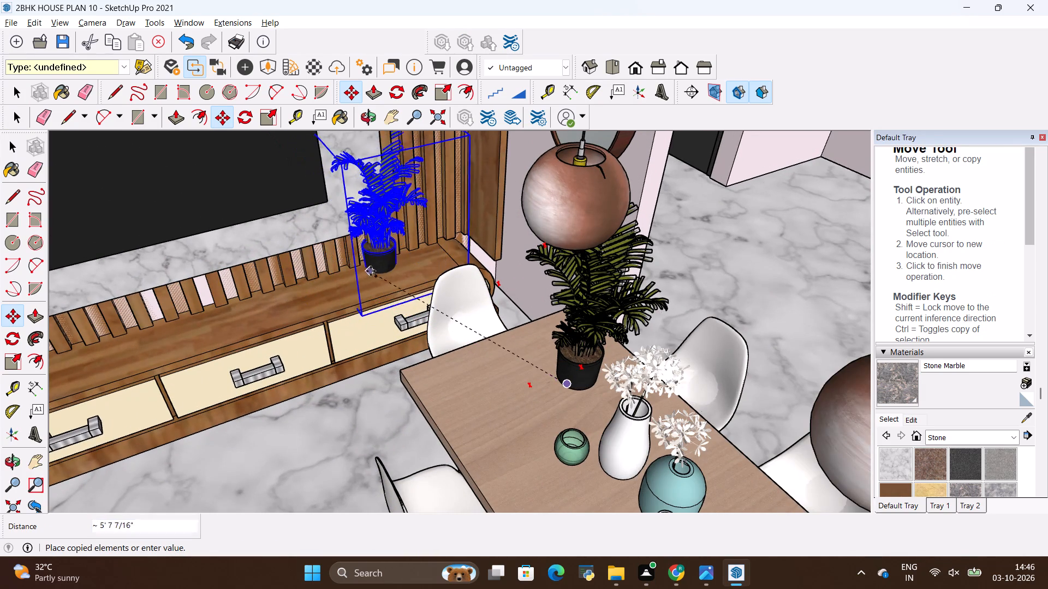
pyautogui.click(381, 282)
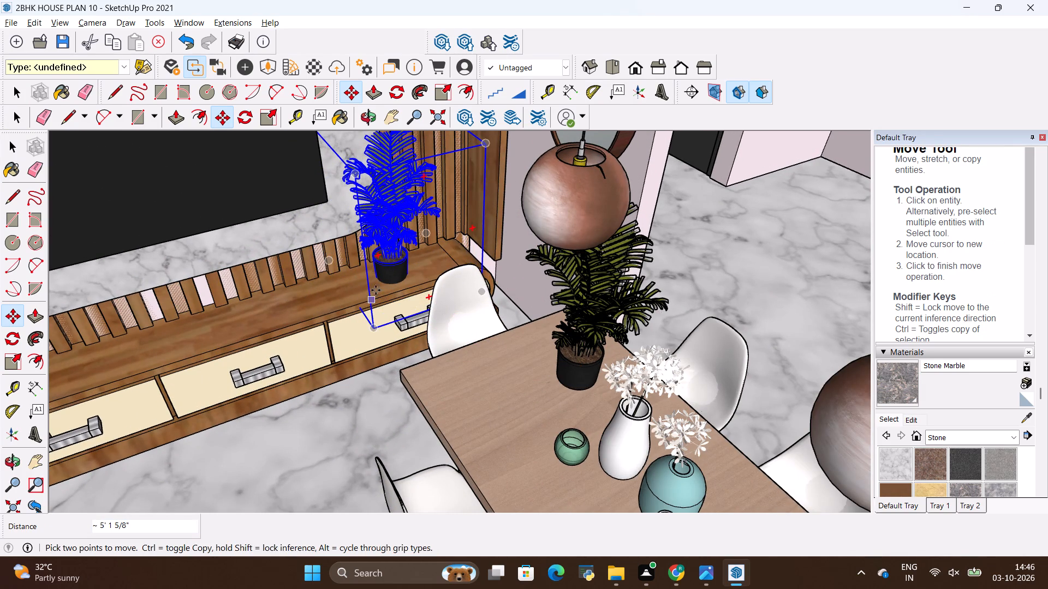
pyautogui.press('space')
pyautogui.click(338, 439)
# Review both palms within the living and dining area, and the kitchen and bedrooms, from several angles above the house.
pyautogui.scroll(-4, 342, 453)
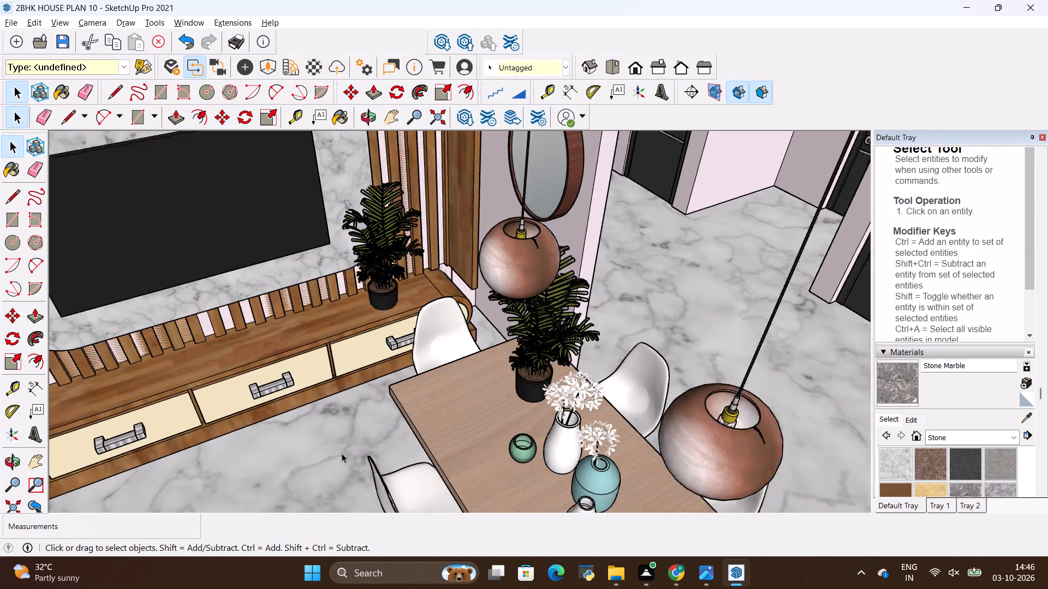
pyautogui.scroll(-12, 342, 453)
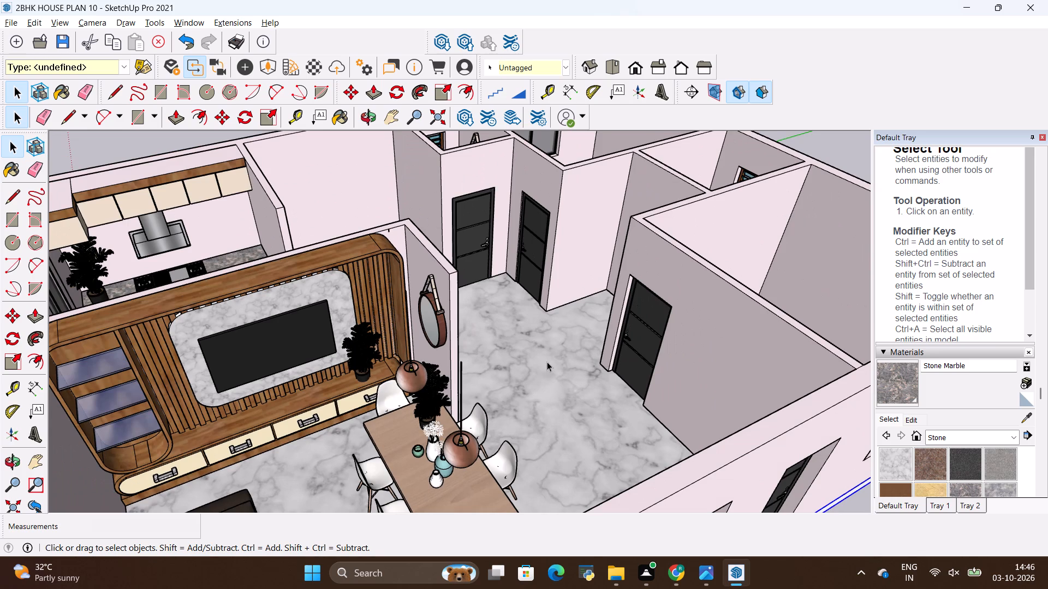
pyautogui.click(547, 362)
pyautogui.scroll(-4, 543, 375)
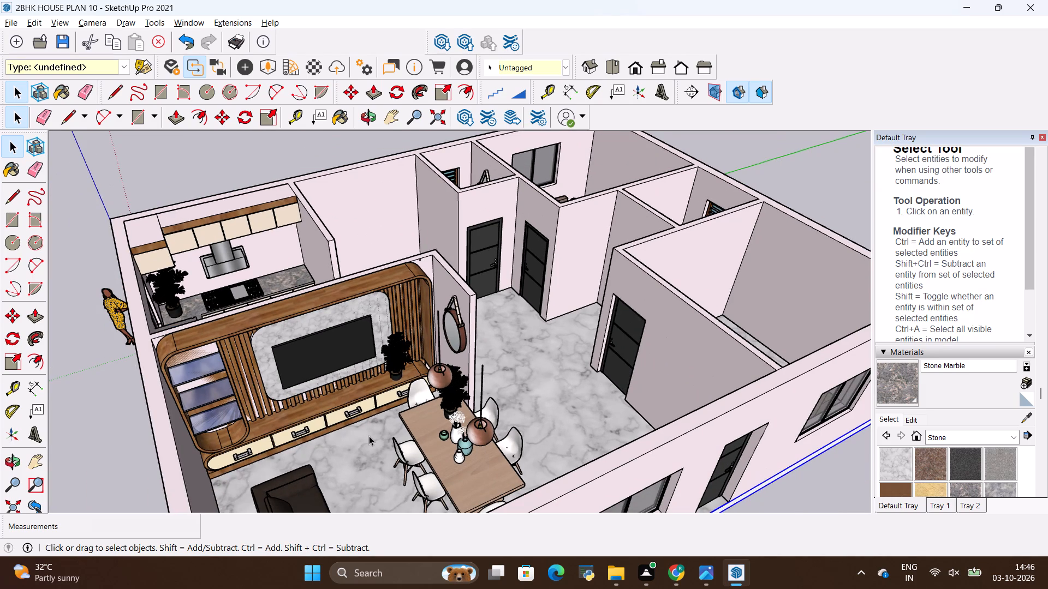
pyautogui.moveTo(342, 437); pyautogui.dragTo(533, 438, button='middle')
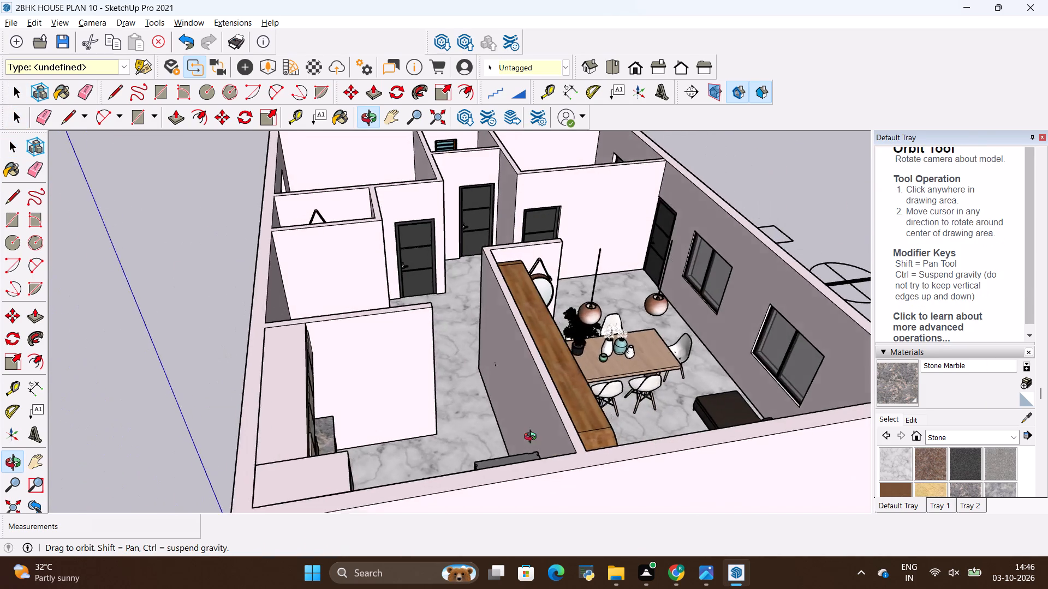
pyautogui.moveTo(533, 438); pyautogui.dragTo(203, 411, button='middle')
pyautogui.scroll(-4, 406, 403)
pyautogui.moveTo(491, 372); pyautogui.dragTo(394, 494, button='middle')
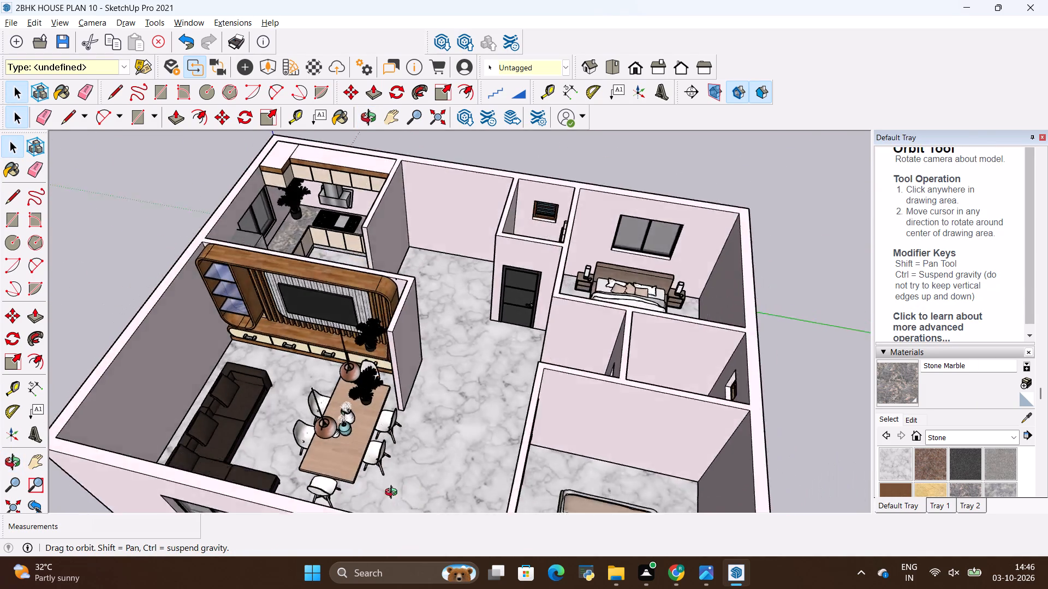
# Review the furnished living and dining area, kitchen, room layout and exterior walls from several angles around the house.
pyautogui.moveTo(394, 494); pyautogui.dragTo(694, 452, button='middle')
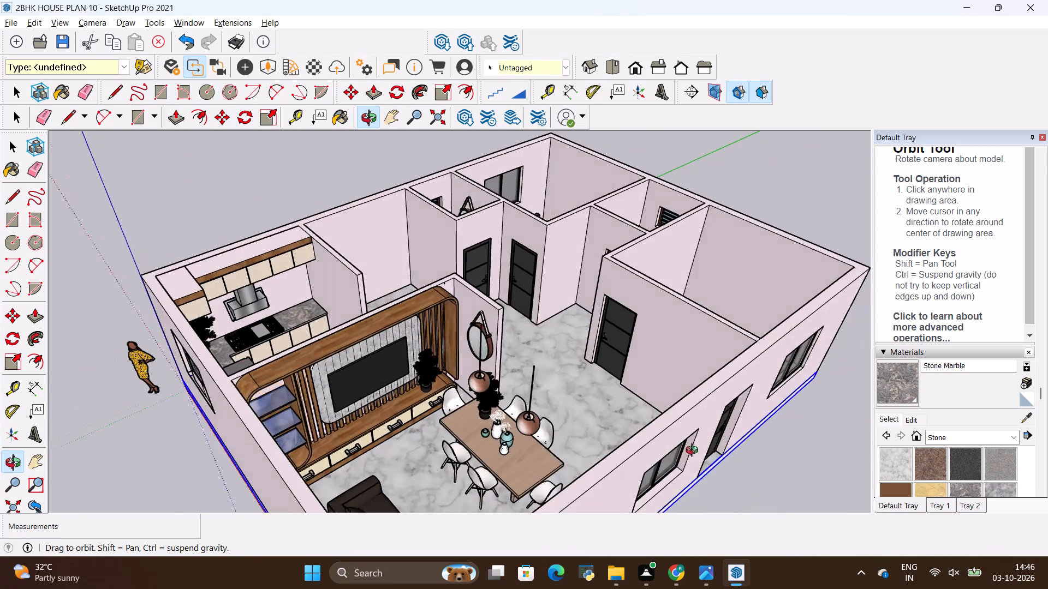
pyautogui.moveTo(694, 452); pyautogui.dragTo(682, 448, button='middle')
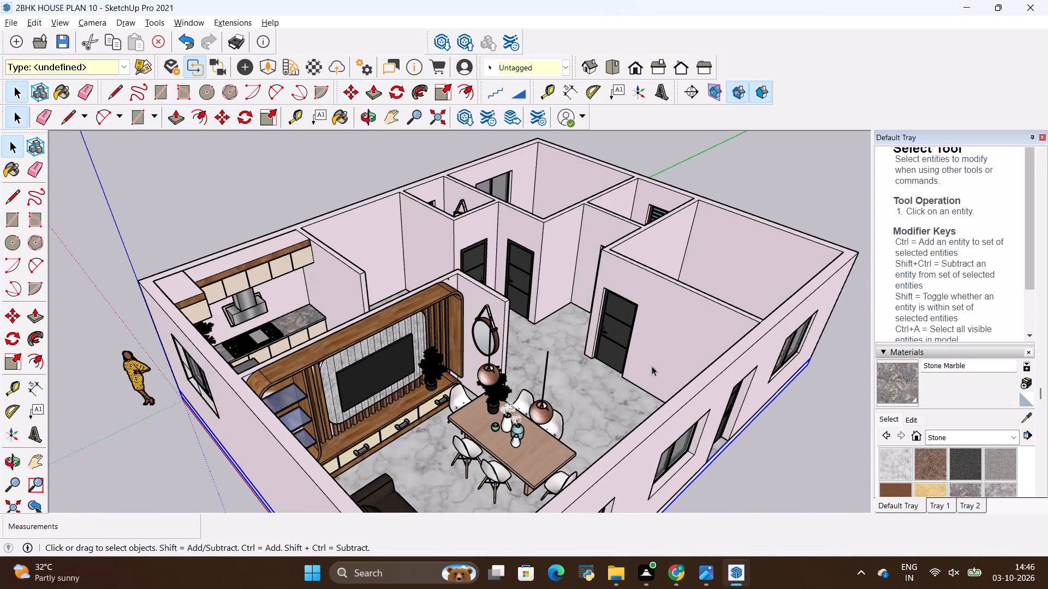
pyautogui.scroll(-4, 720, 364)
pyautogui.scroll(-4, 652, 361)
pyautogui.moveTo(702, 402); pyautogui.dragTo(641, 393, button='middle')
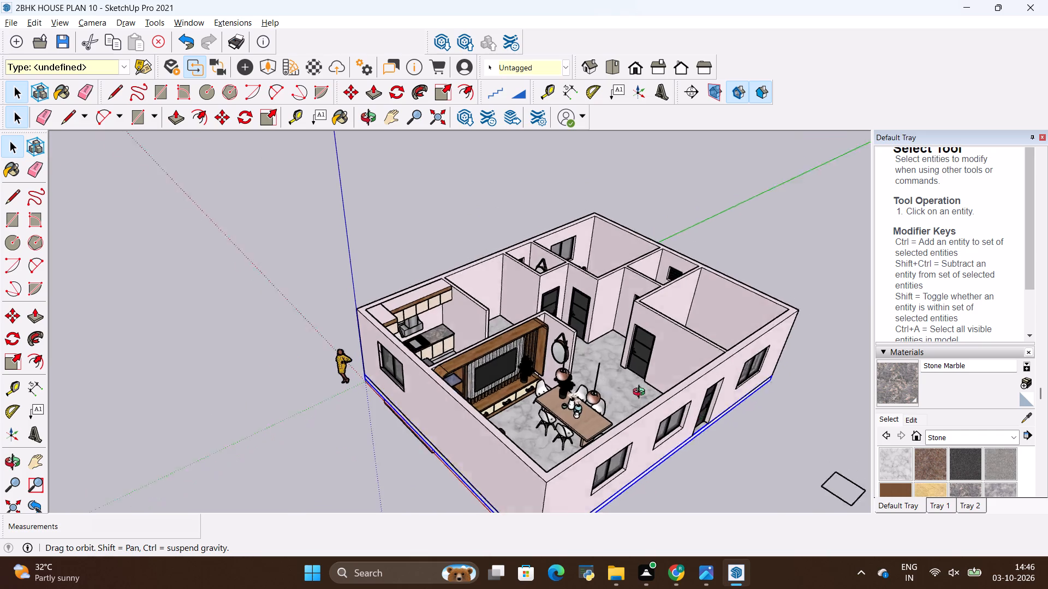
pyautogui.moveTo(641, 393); pyautogui.dragTo(614, 371, button='middle')
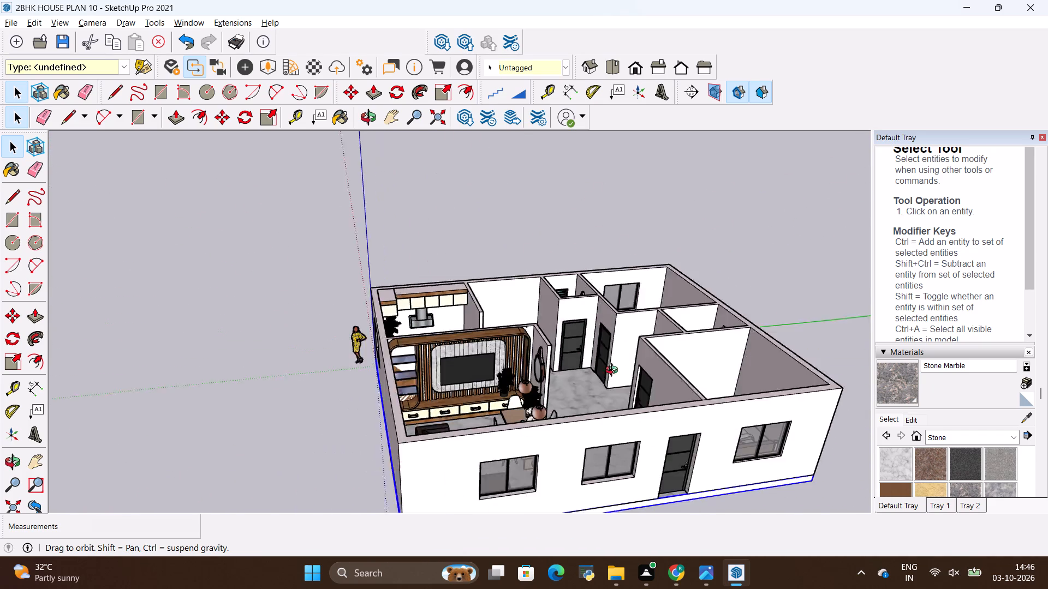
pyautogui.moveTo(614, 371); pyautogui.dragTo(296, 390, button='middle')
pyautogui.scroll(-1, 295, 390)
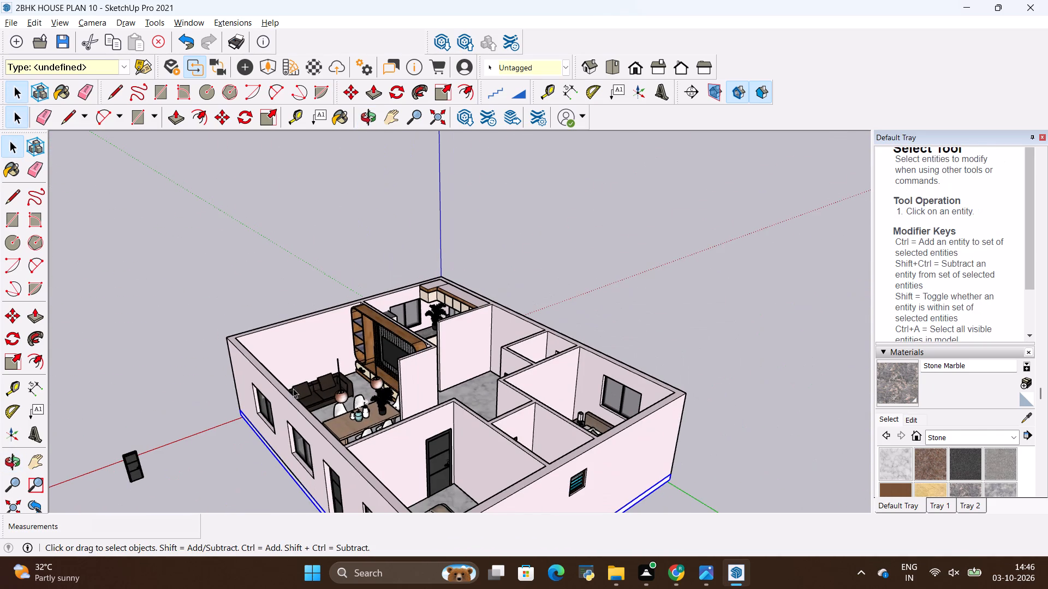
# Save the 2BHK HOUSE PLAN 10 model.
pyautogui.hotkey('ctrl', 's')
pyautogui.hotkey('ctrl', 's')
# Switch to the Modern L-Shaped Kitchen Blueprint Render image, examine the kitchen reference, and return to the SketchUp model.
pyautogui.hotkey('alt', 'Tab')
pyautogui.hotkey('alt', 'Tab')
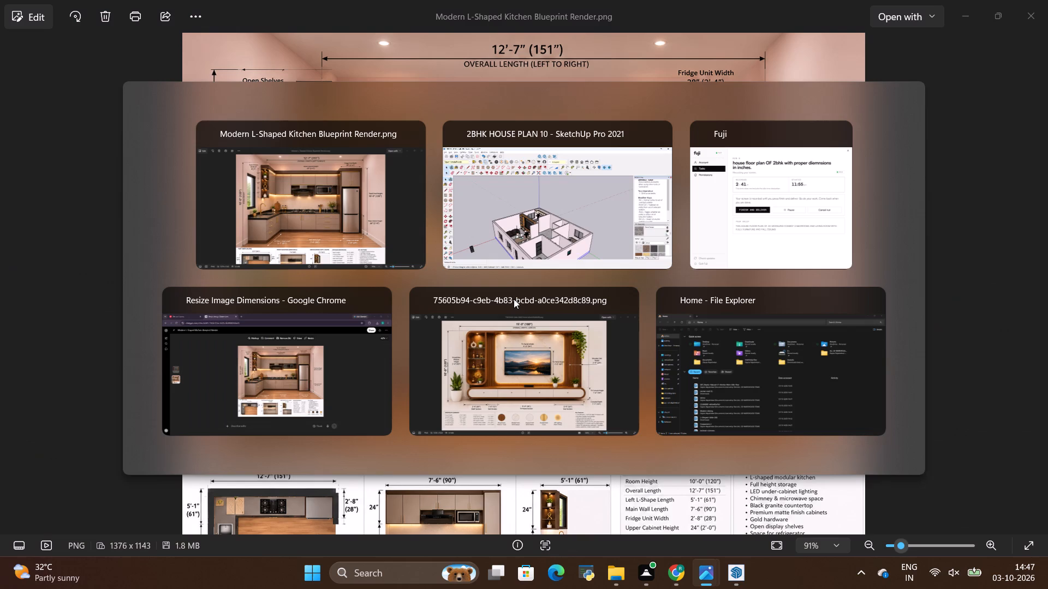
pyautogui.hotkey('alt', 'Tab')
pyautogui.hotkey('alt', 'Tab')
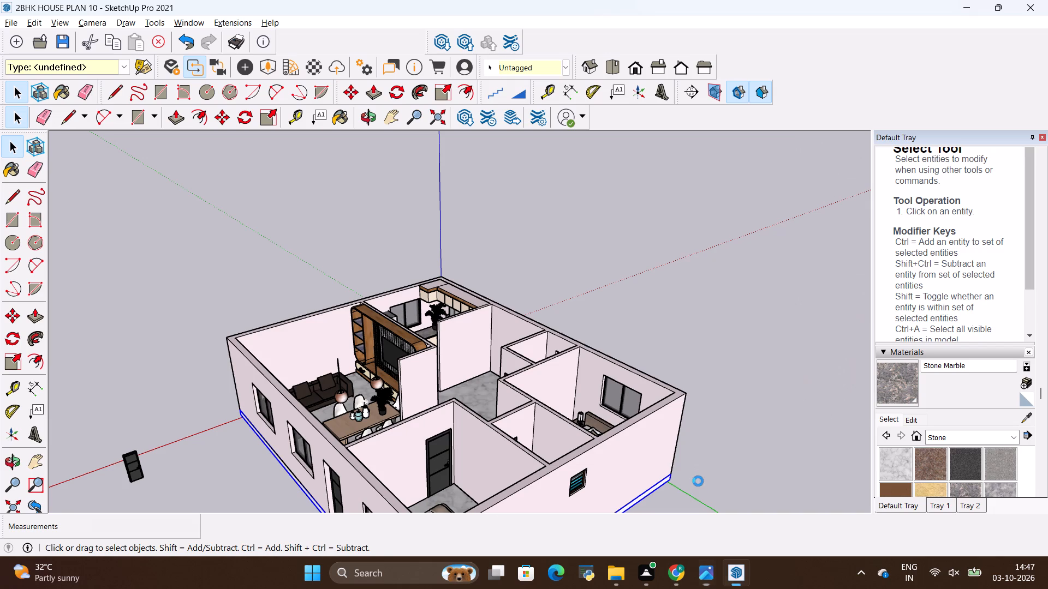
pyautogui.hotkey('alt', 'Tab')
pyautogui.hotkey('alt', 'Tab')
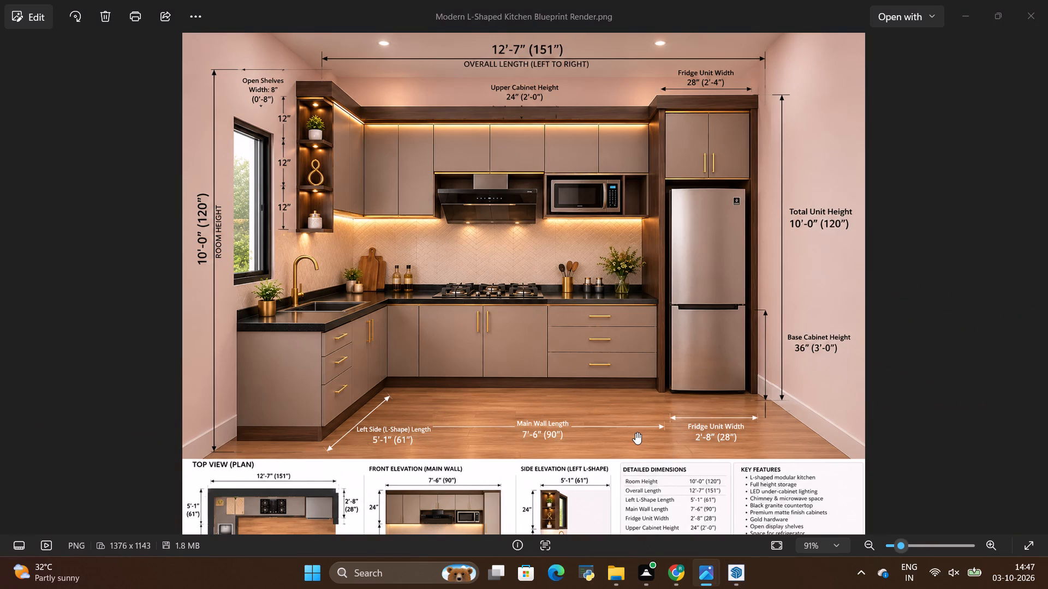
pyautogui.scroll(-3, 570, 388)
pyautogui.hotkey('alt', 'Tab')
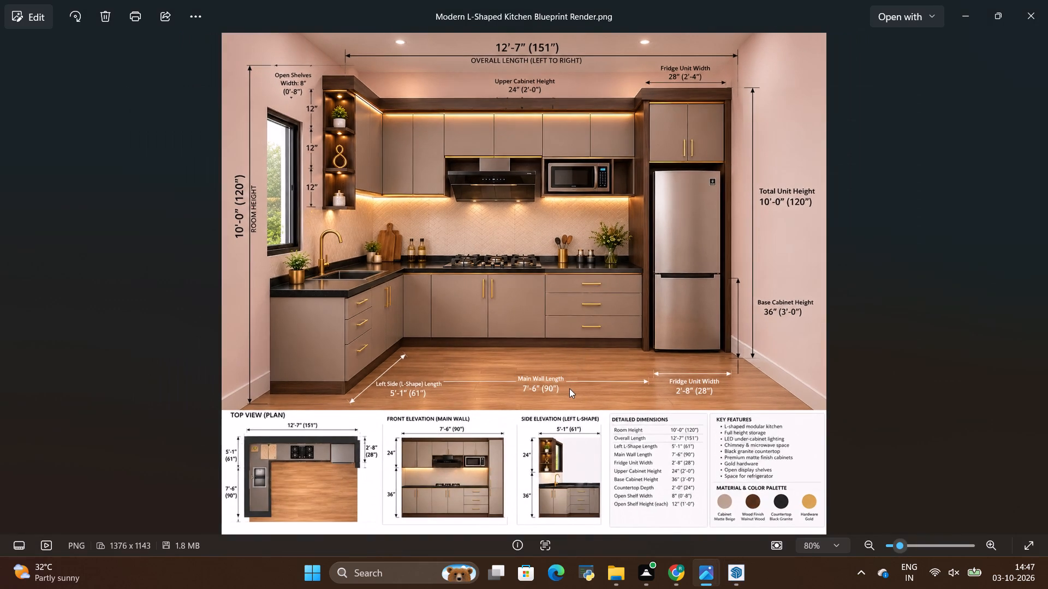
pyautogui.hotkey('alt', 'Tab')
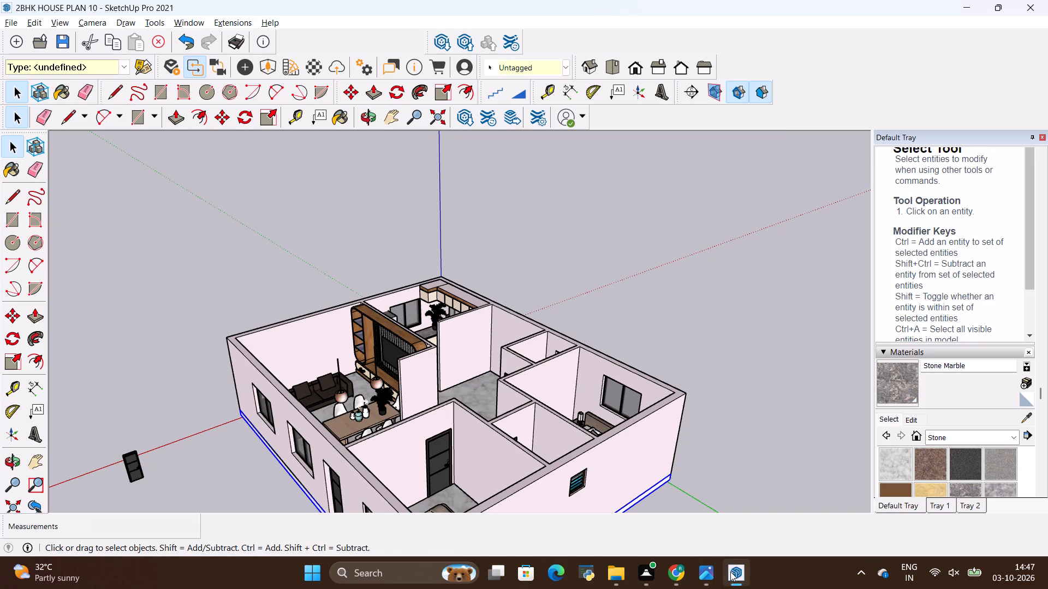
# Clear the current selection and review the whole furnished house from above, including the living and dining area.
pyautogui.scroll(-5, 467, 405)
pyautogui.scroll(-5, 449, 359)
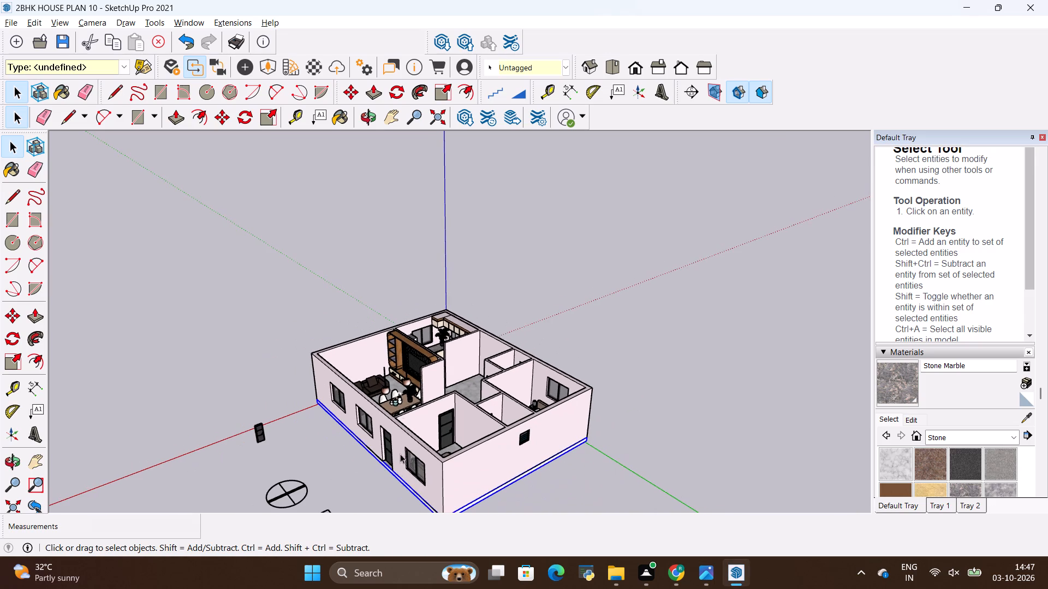
pyautogui.scroll(7, 391, 483)
pyautogui.scroll(-10, 415, 267)
pyautogui.scroll(3, 416, 324)
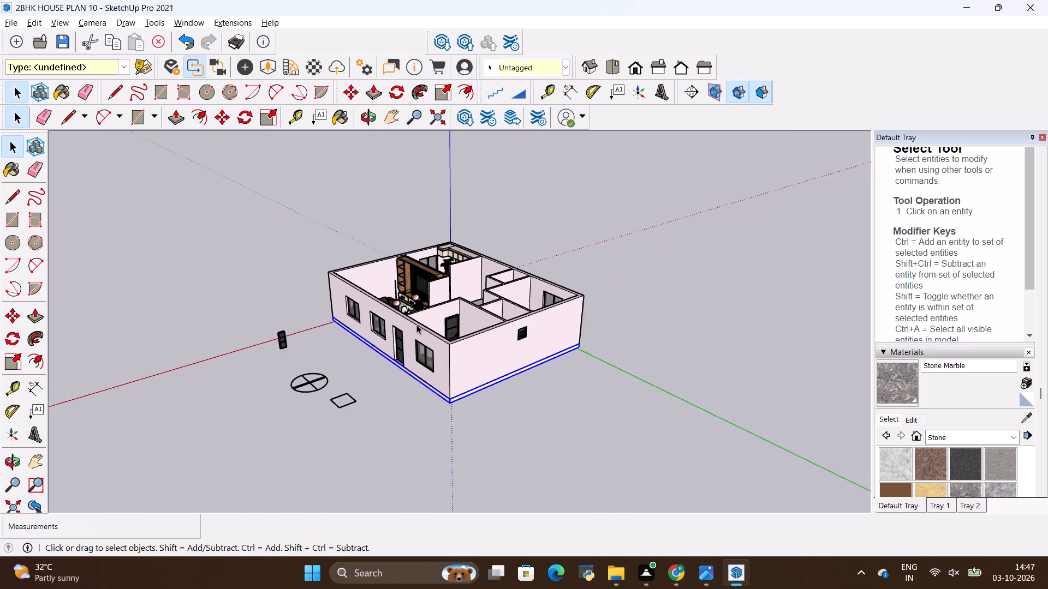
pyautogui.moveTo(382, 271); pyautogui.dragTo(479, 361, button='middle')
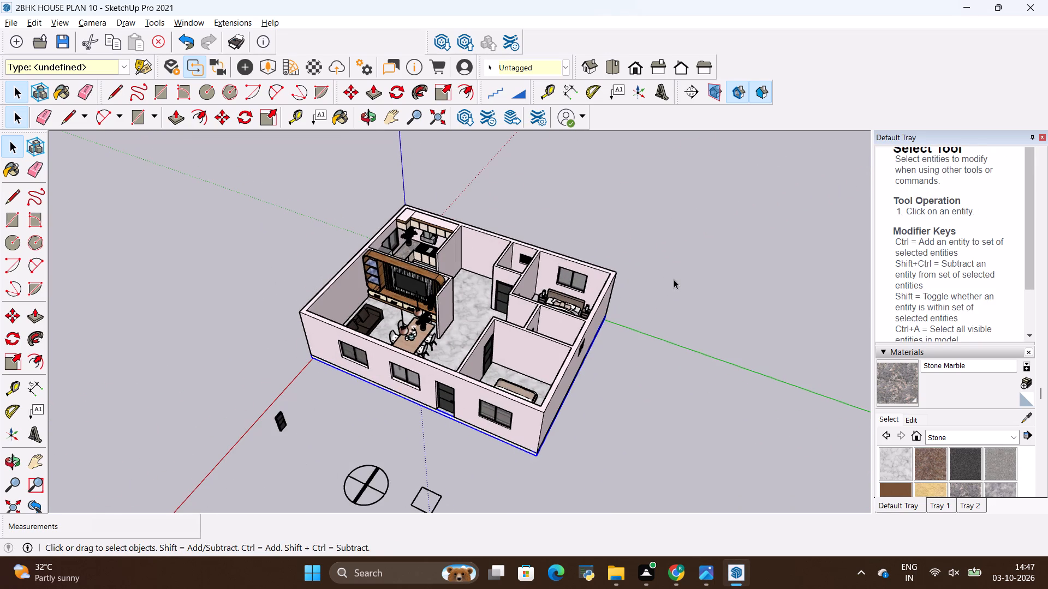
pyautogui.press('space')
pyautogui.click(674, 279)
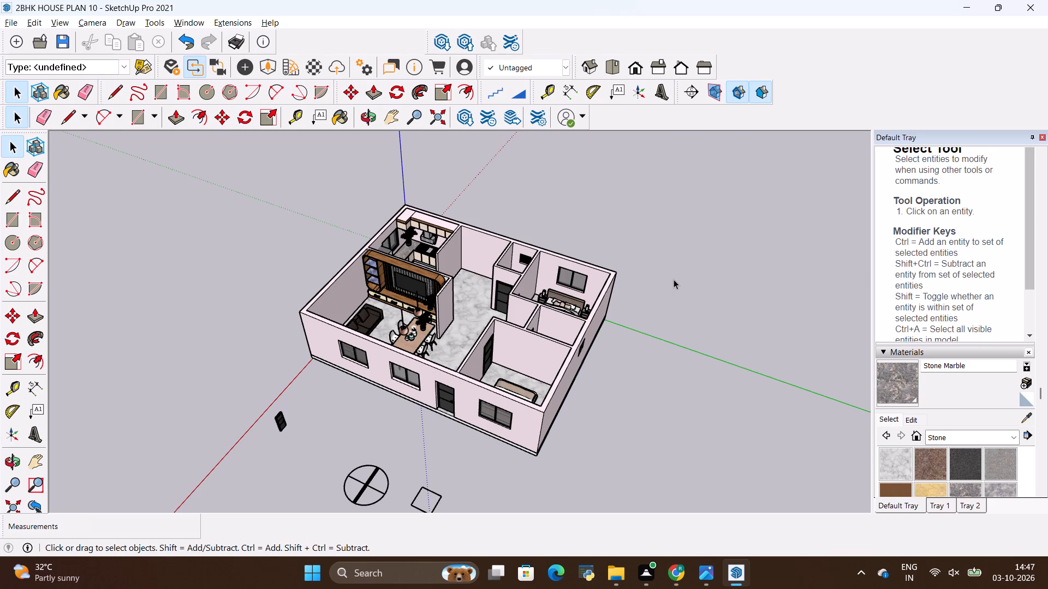
pyautogui.scroll(2, 216, 334)
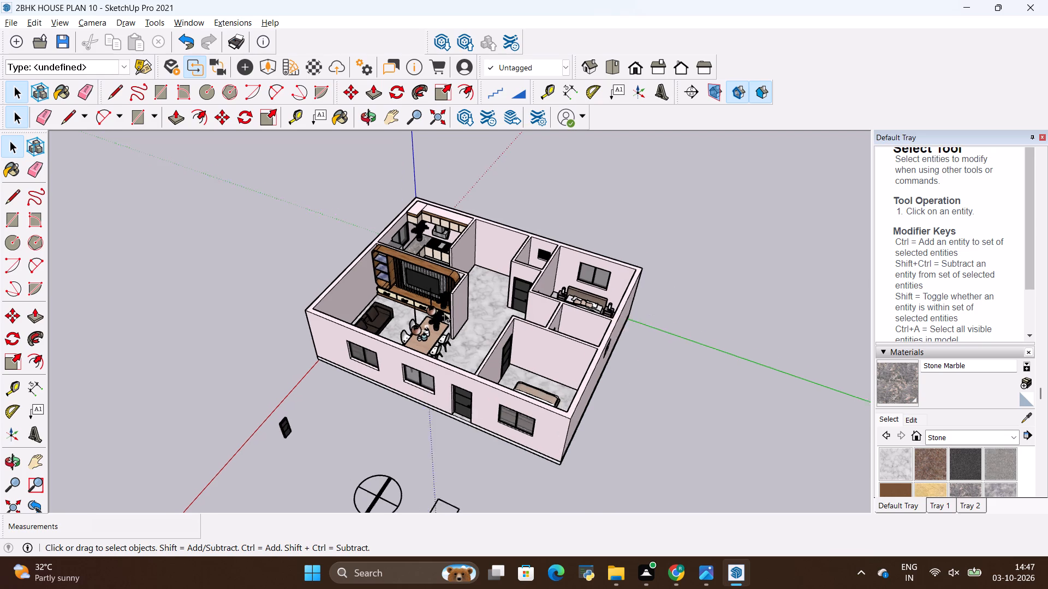
pyautogui.scroll(3, 458, 293)
pyautogui.scroll(7, 381, 254)
pyautogui.scroll(-2, 448, 282)
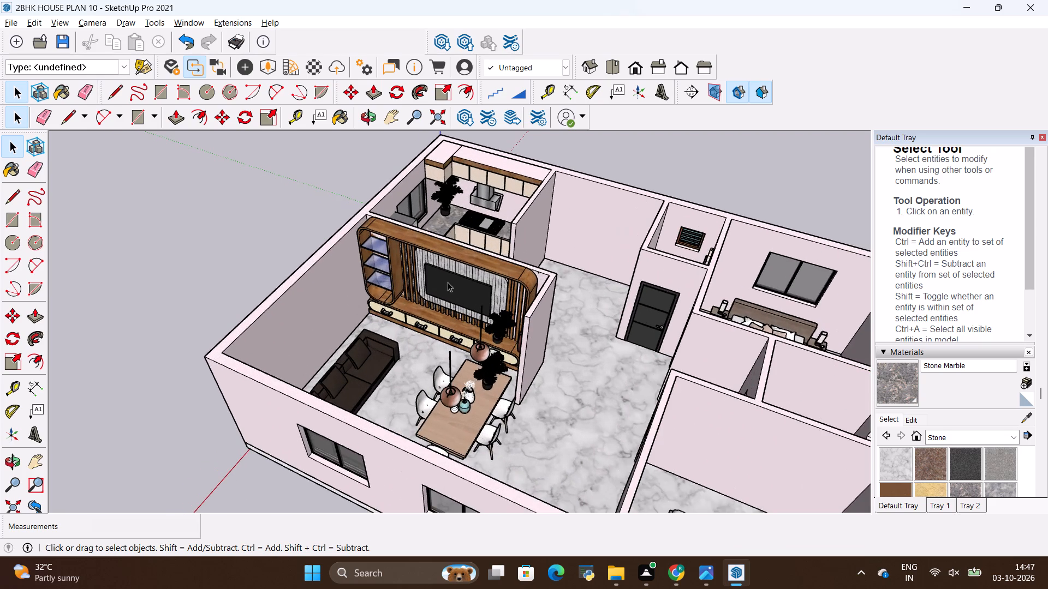
pyautogui.scroll(-2, 448, 282)
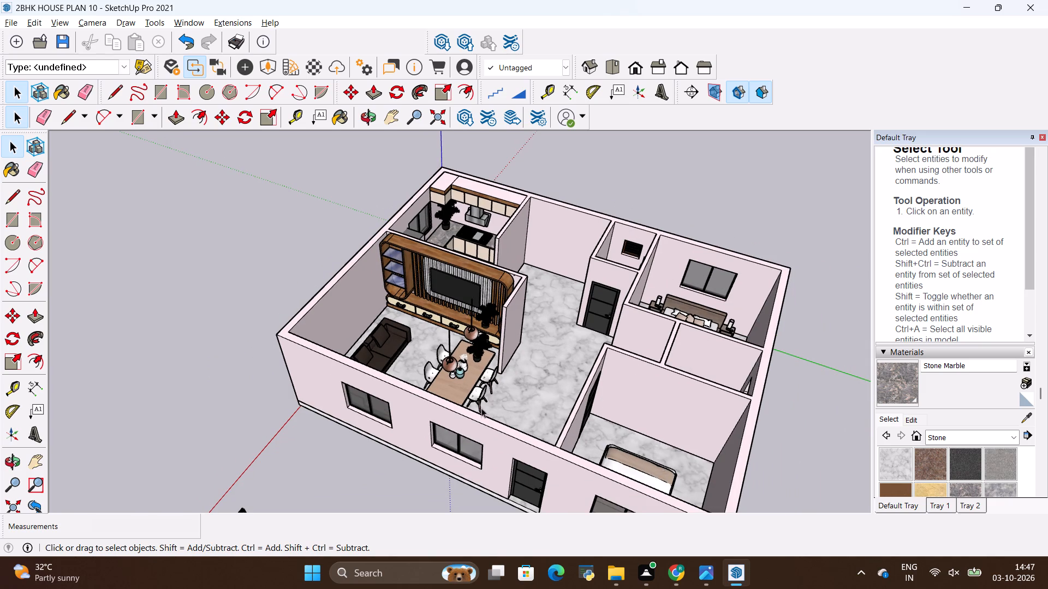
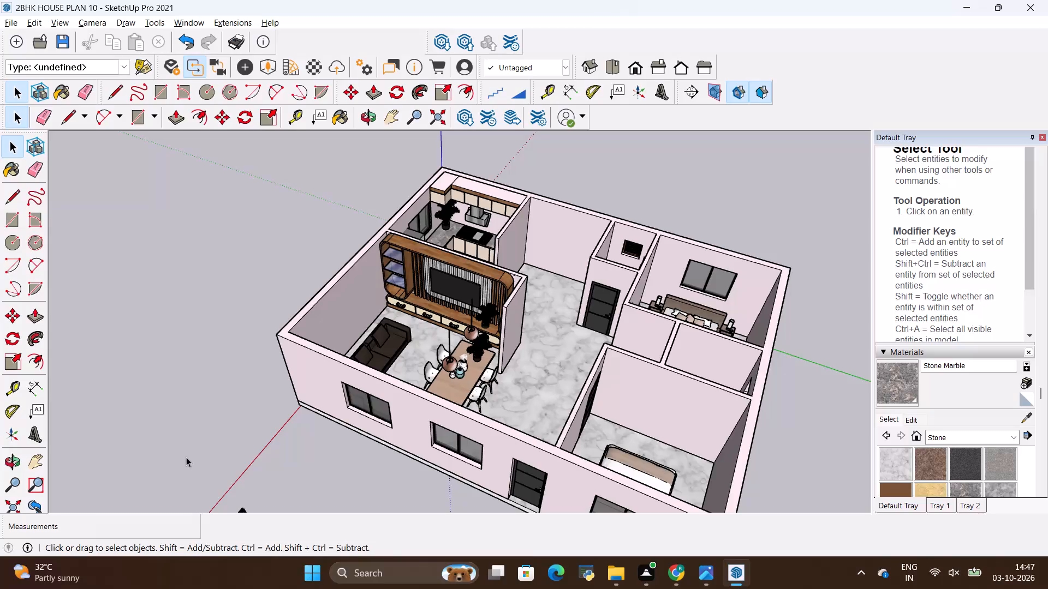
# Review the furnished house from the front and side, including the exterior walls and the open room layout.
pyautogui.scroll(-5, 242, 395)
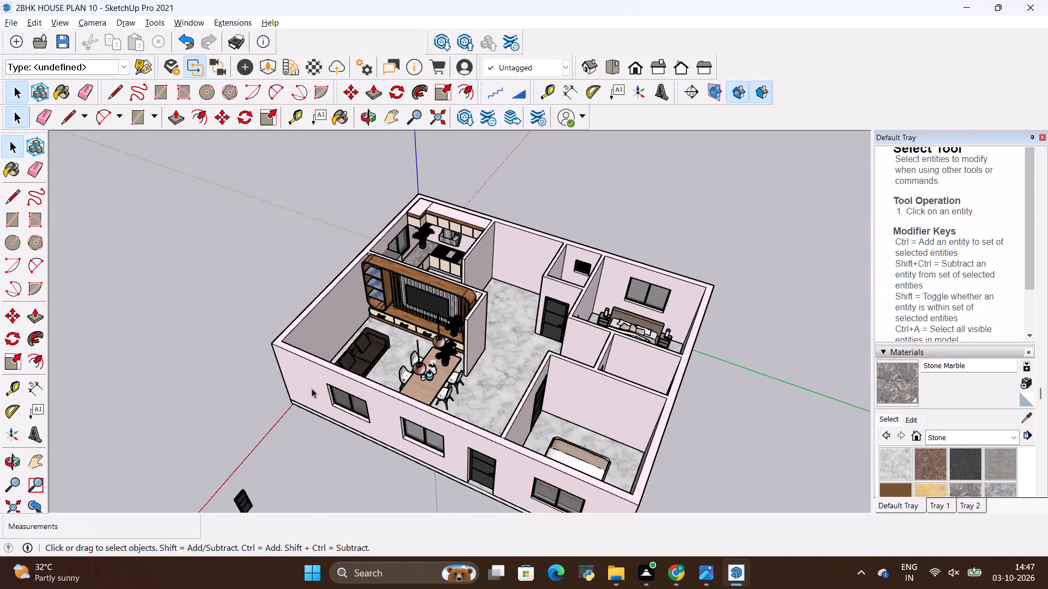
pyautogui.scroll(-4, 313, 394)
pyautogui.moveTo(314, 444); pyautogui.dragTo(709, 428, button='middle')
pyautogui.moveTo(471, 479); pyautogui.dragTo(220, 471, button='middle')
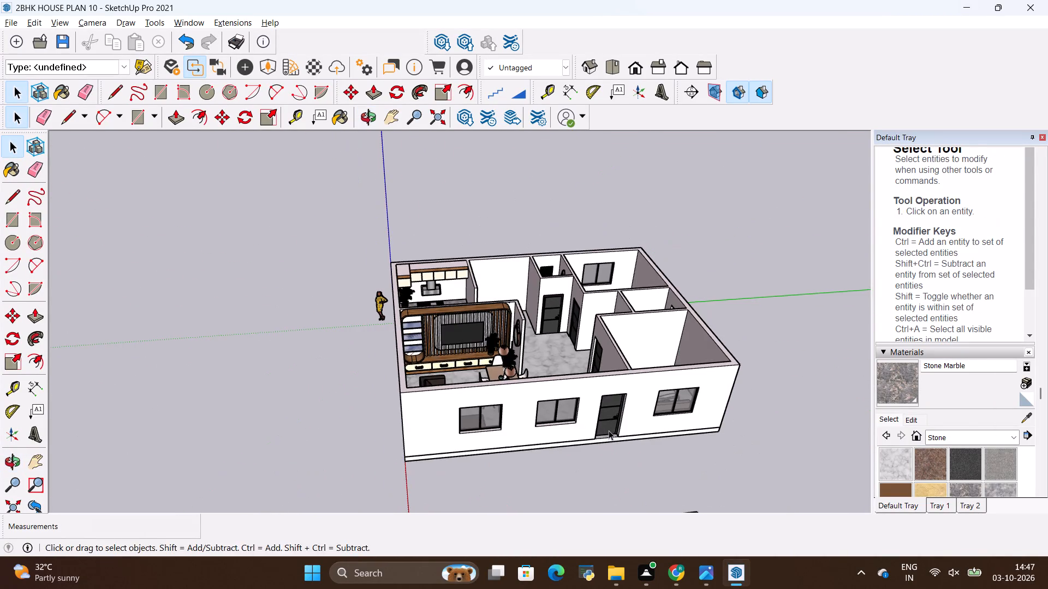
pyautogui.moveTo(610, 430); pyautogui.dragTo(309, 476, button='middle')
pyautogui.scroll(-4, 315, 464)
pyautogui.moveTo(381, 371); pyautogui.dragTo(693, 365, button='middle')
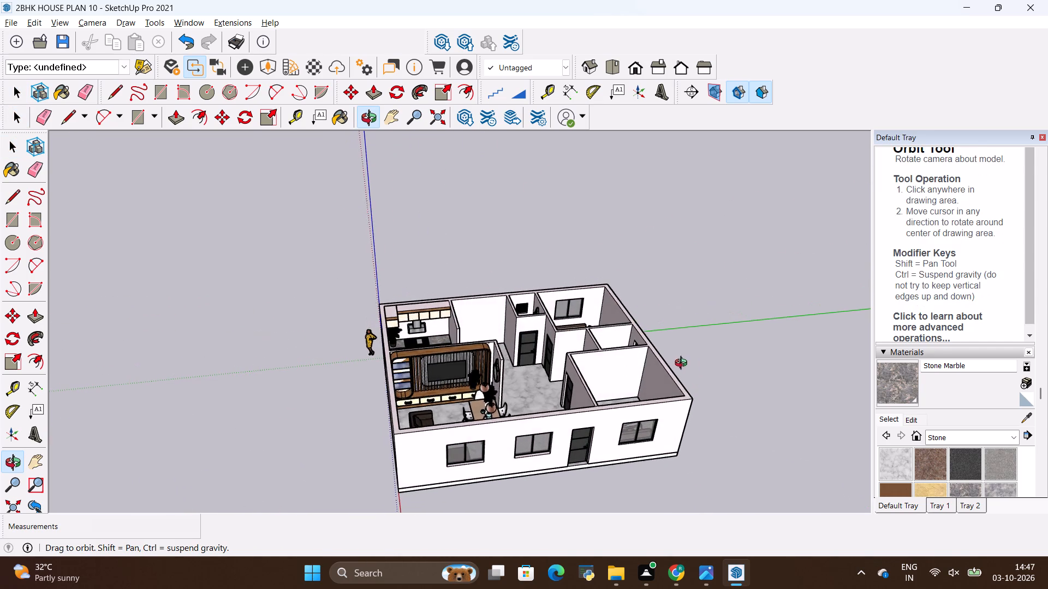
pyautogui.moveTo(210, 450); pyautogui.dragTo(534, 522, button='middle')
# Draw a rectangle about 16' 7" by 25' 10" at wall-top level over the living and dining area.
pyautogui.scroll(2, 532, 343)
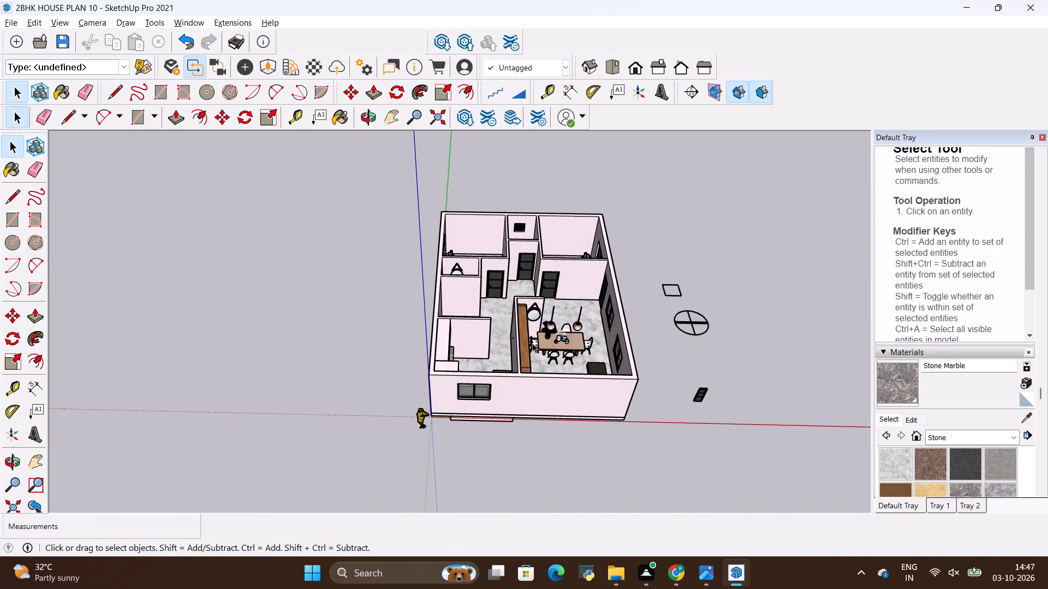
pyautogui.scroll(9, 532, 343)
pyautogui.scroll(2, 503, 408)
pyautogui.moveTo(523, 376); pyautogui.dragTo(463, 411, button='middle')
pyautogui.press('r')
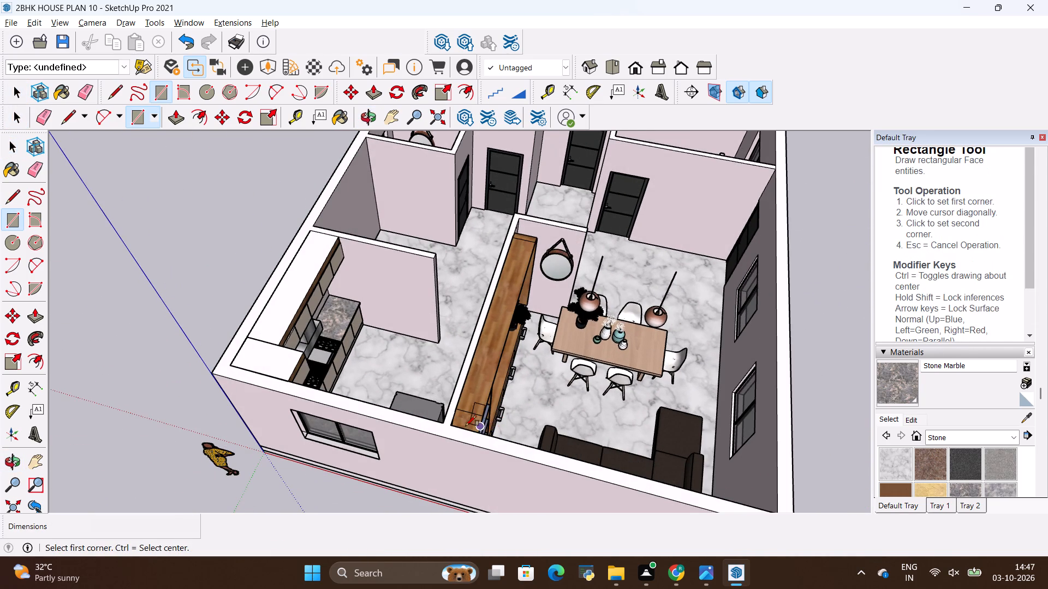
pyautogui.click(451, 429)
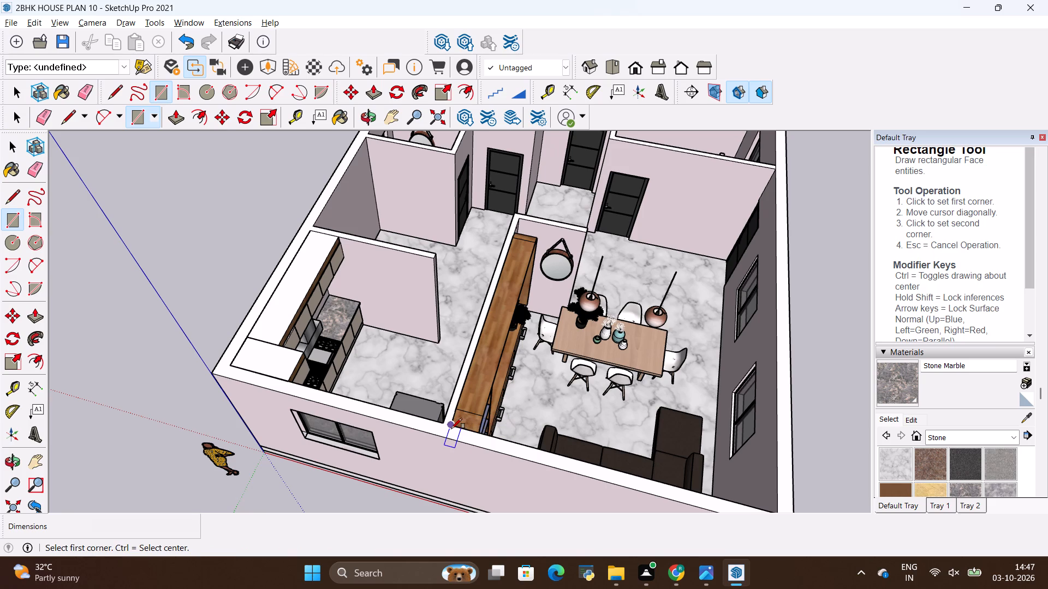
pyautogui.click(772, 171)
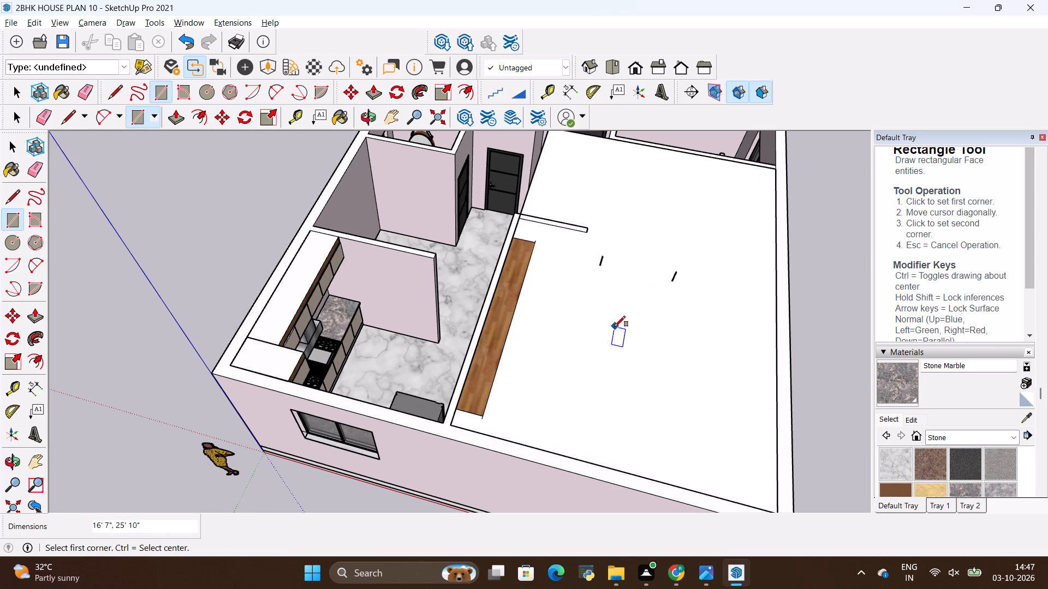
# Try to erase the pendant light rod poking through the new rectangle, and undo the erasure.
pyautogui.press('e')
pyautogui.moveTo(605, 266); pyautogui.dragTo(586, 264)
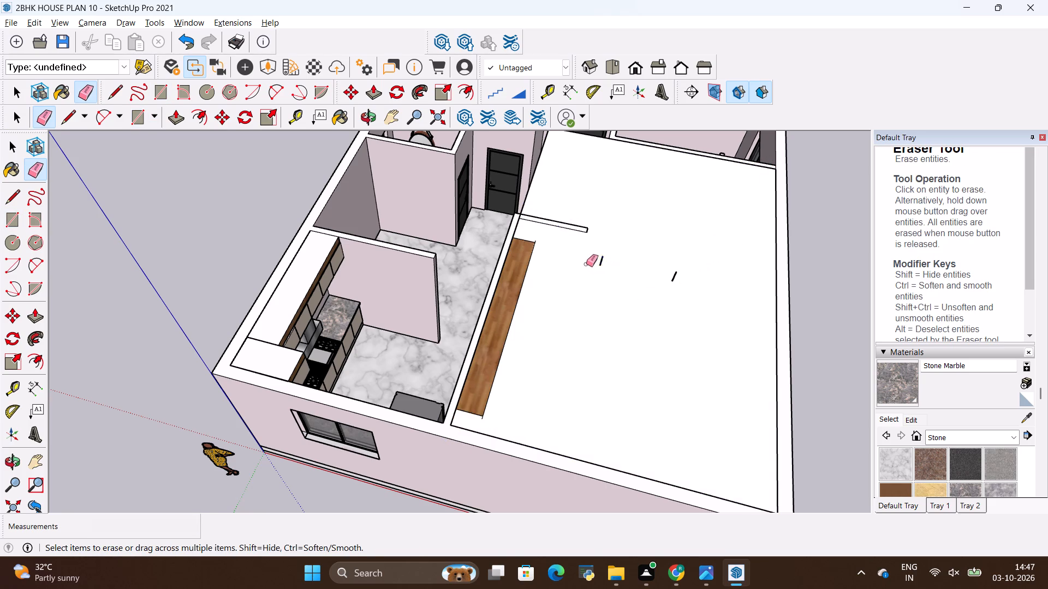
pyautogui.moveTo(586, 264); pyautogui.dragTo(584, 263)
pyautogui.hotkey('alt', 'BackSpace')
# Select the new rectangle's face with its edges and make it a group.
pyautogui.press('space')
pyautogui.doubleClick(579, 398)
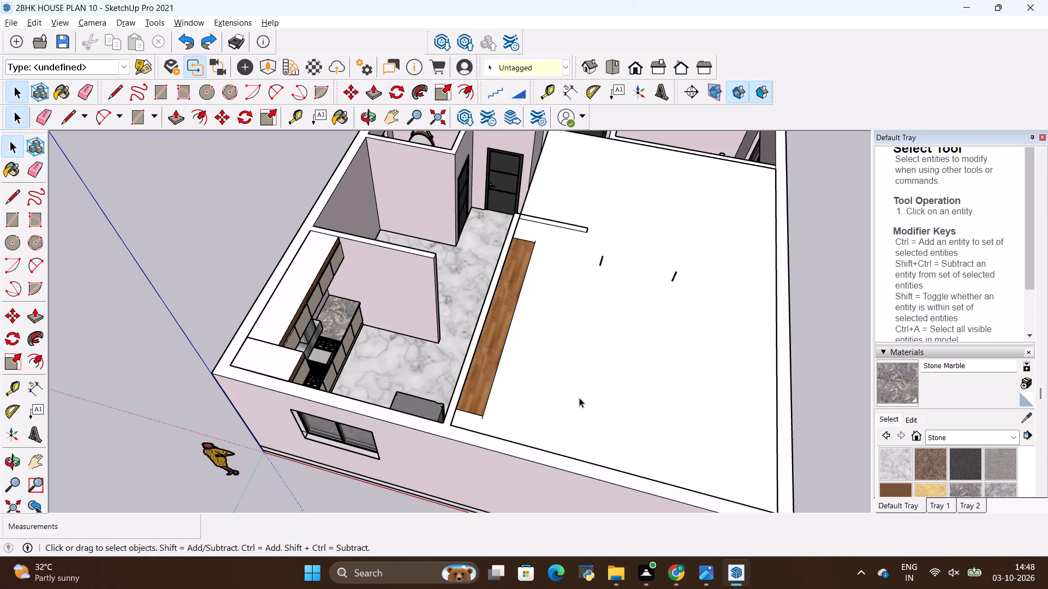
pyautogui.rightClick(579, 398)
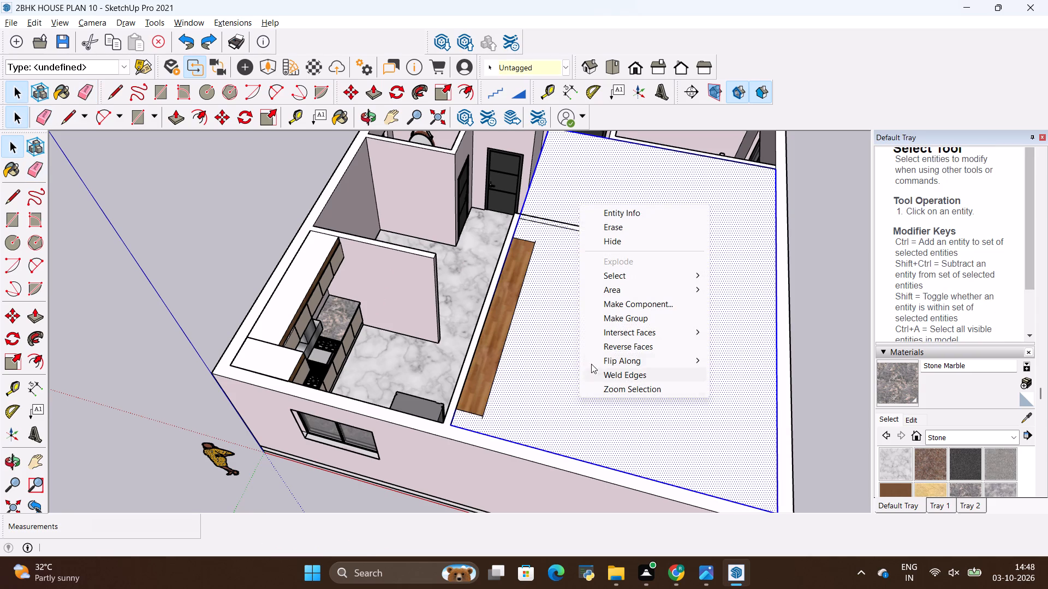
pyautogui.click(608, 314)
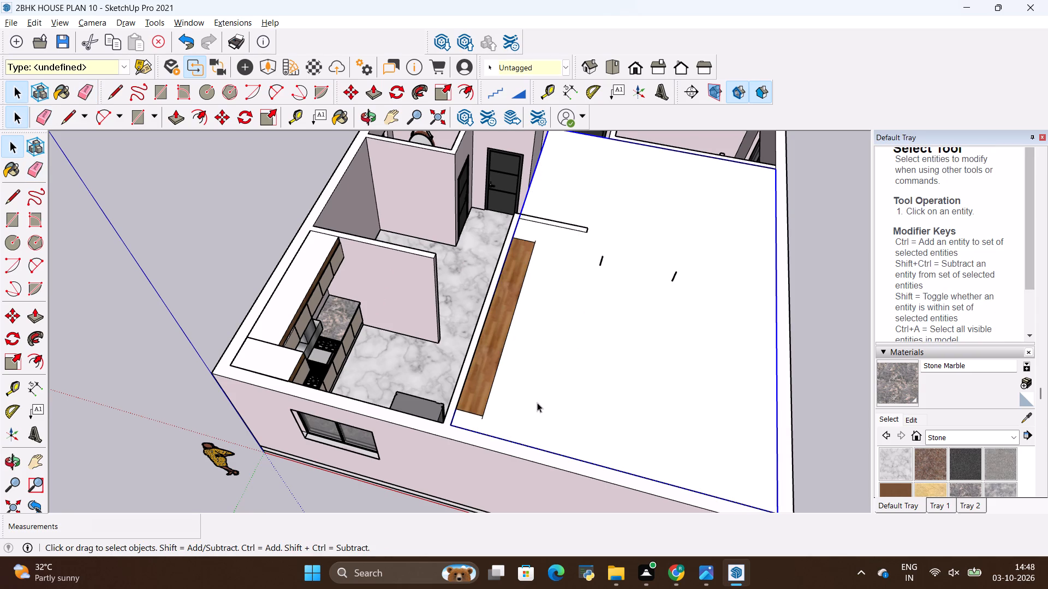
# Move the rectangle group about 21' 2 1/2" along the red axis, out beside the house.
pyautogui.press('m')
pyautogui.click(452, 426)
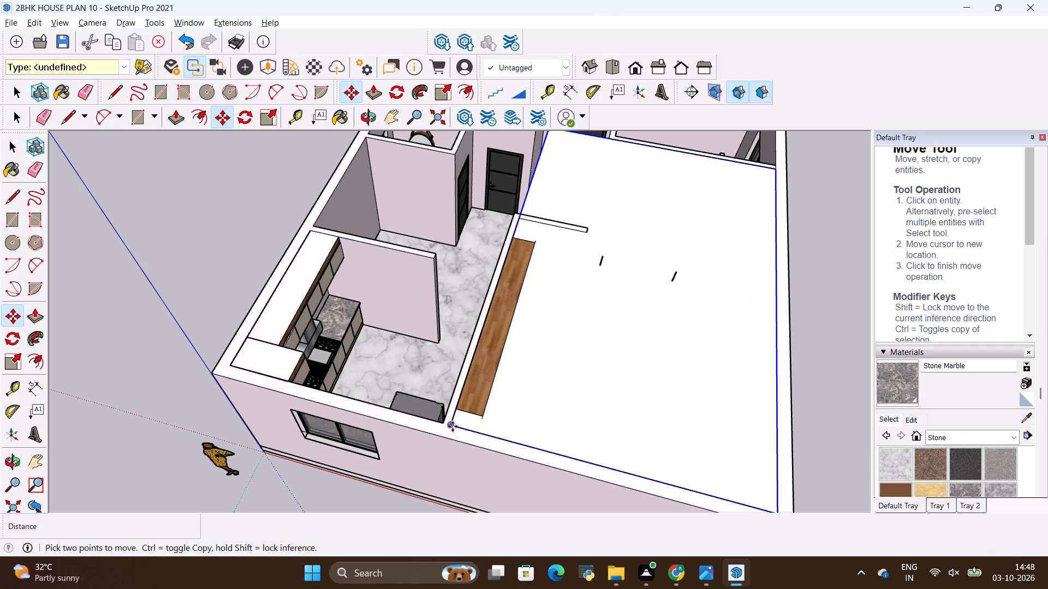
pyautogui.scroll(-5, 94, 404)
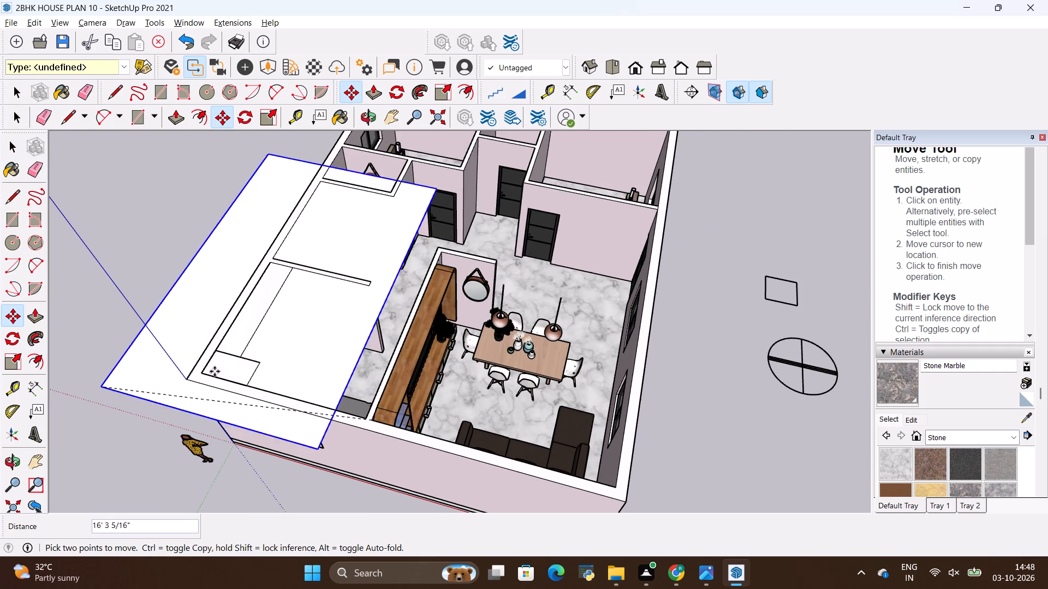
pyautogui.moveTo(617, 419); pyautogui.dragTo(570, 346, button='middle')
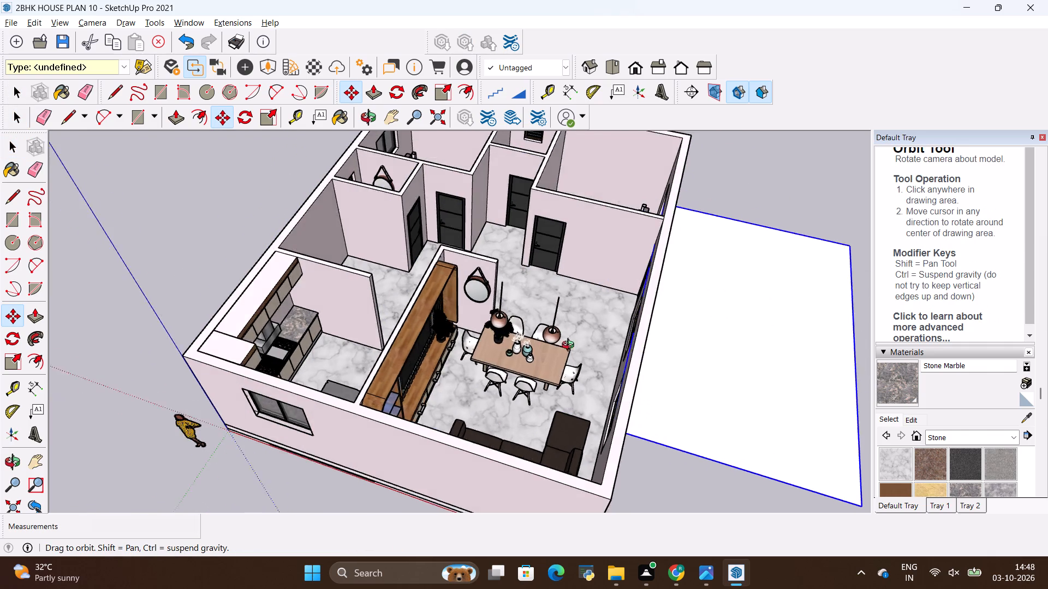
pyautogui.moveTo(570, 346); pyautogui.dragTo(496, 173, button='middle')
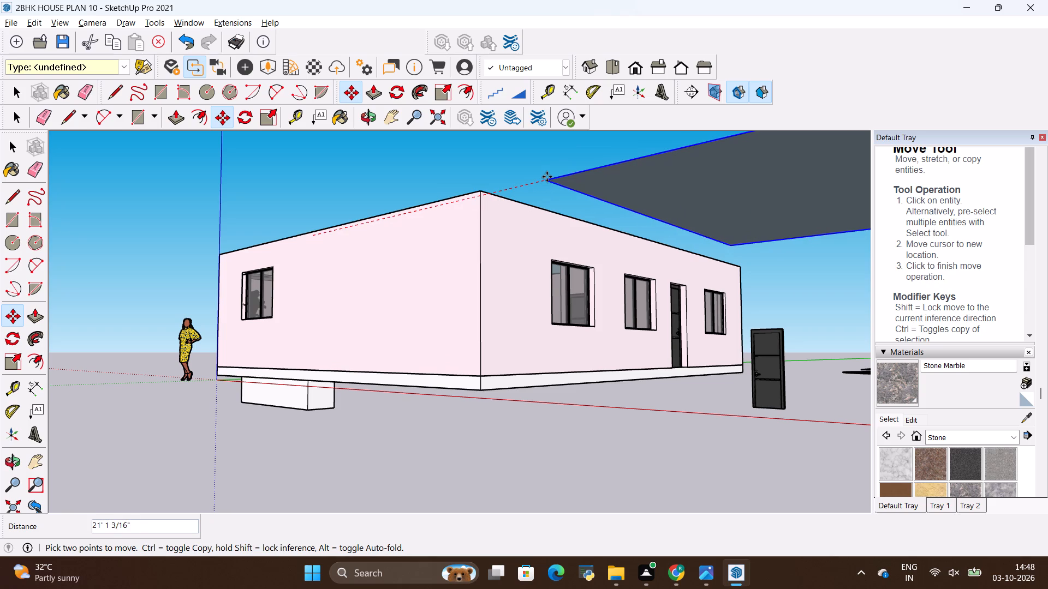
pyautogui.click(547, 177)
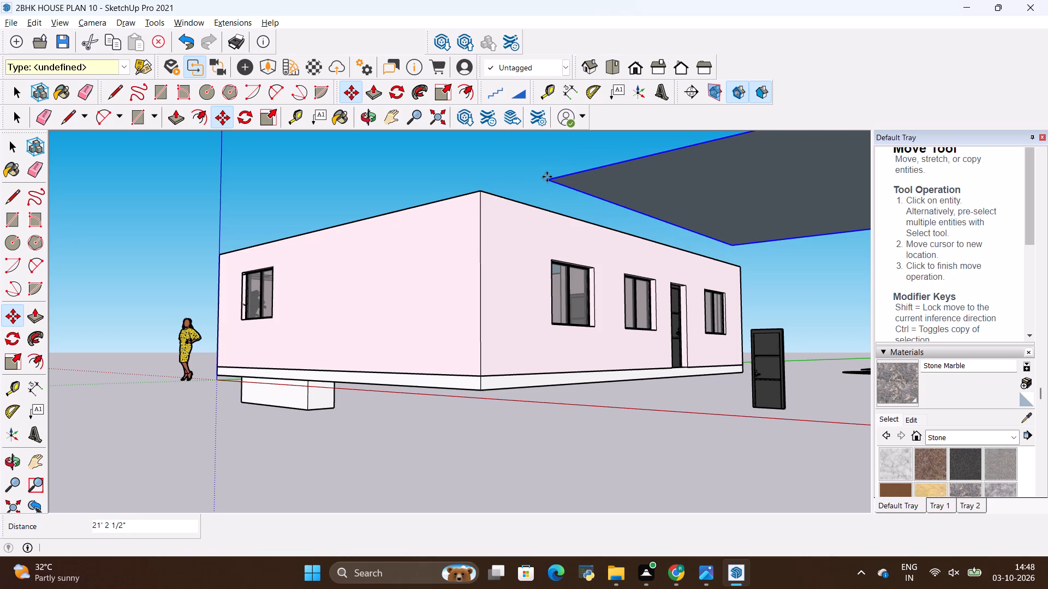
# Raise the rectangle group about 15' along the blue axis, well above the wall tops, and clear the selection.
pyautogui.press('Up')
pyautogui.click(551, 179)
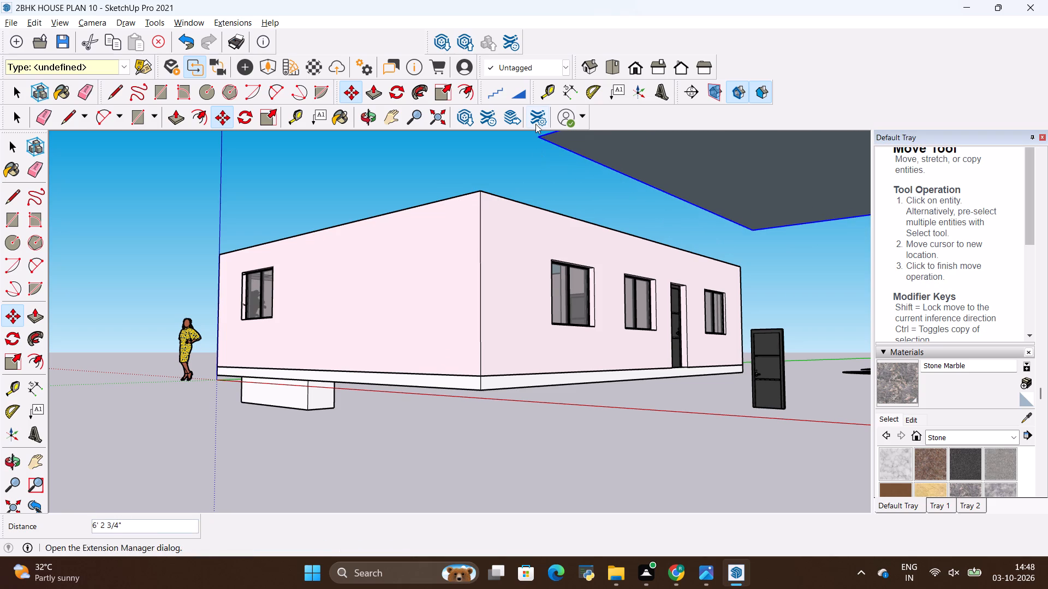
pyautogui.scroll(-20, 534, 154)
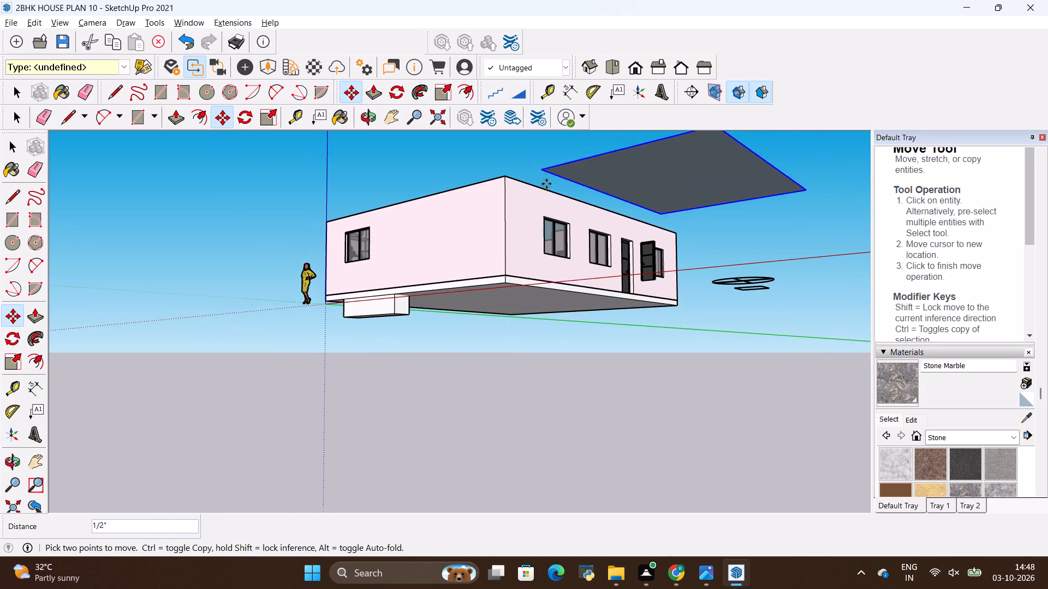
pyautogui.scroll(-3, 546, 184)
pyautogui.moveTo(565, 254); pyautogui.dragTo(607, 385, button='middle')
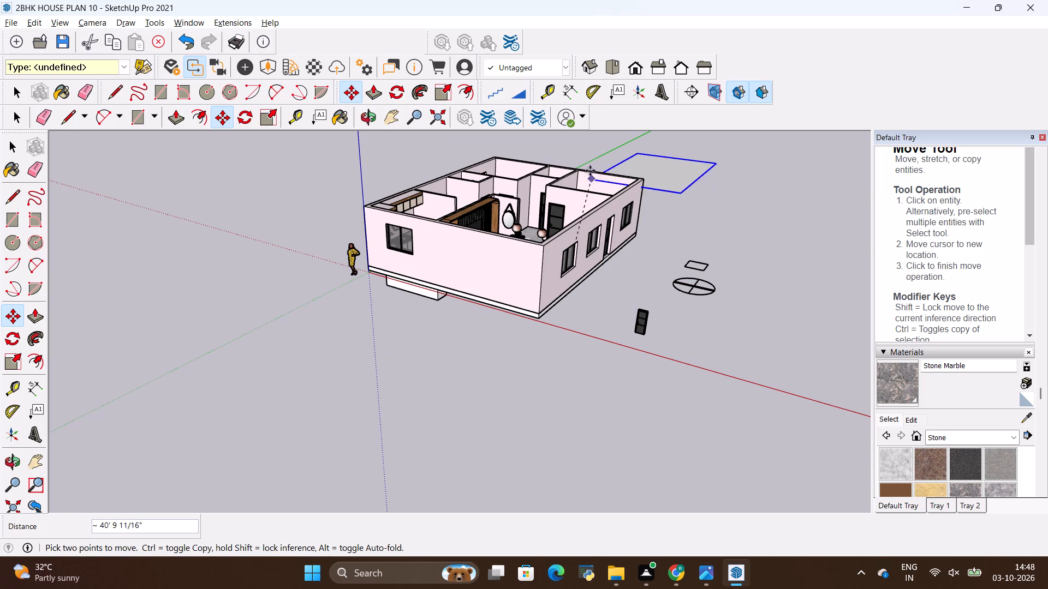
pyautogui.press('Up')
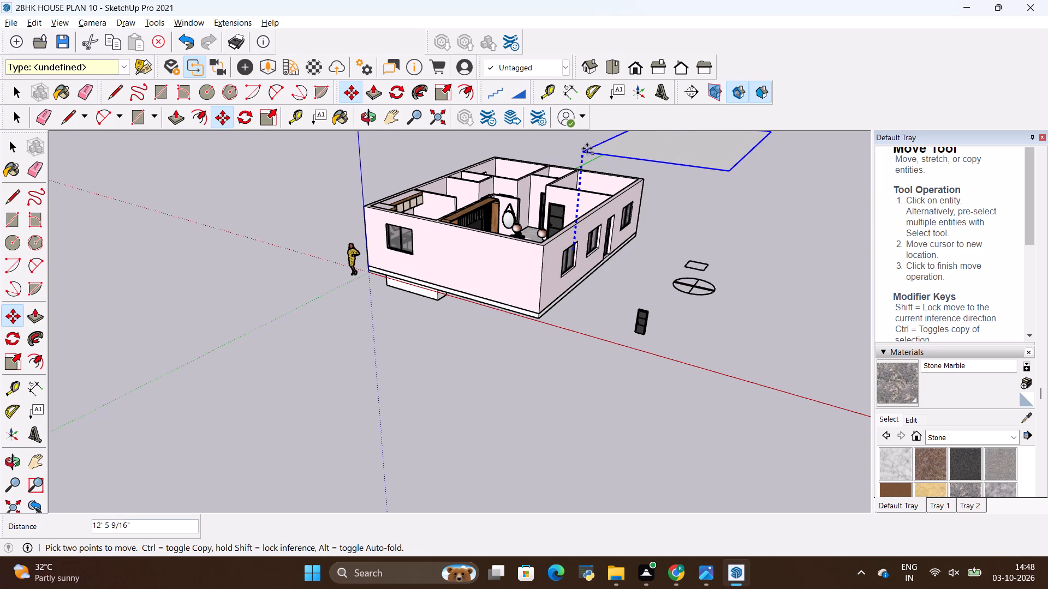
pyautogui.scroll(-8, 569, 148)
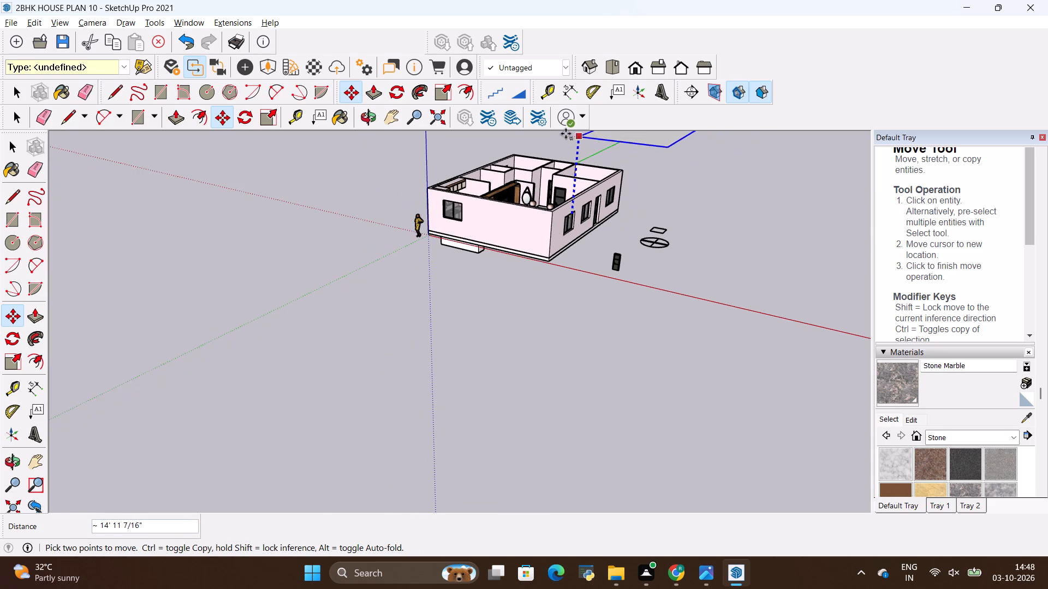
pyautogui.click(566, 131)
pyautogui.moveTo(585, 238); pyautogui.dragTo(556, 309, button='middle')
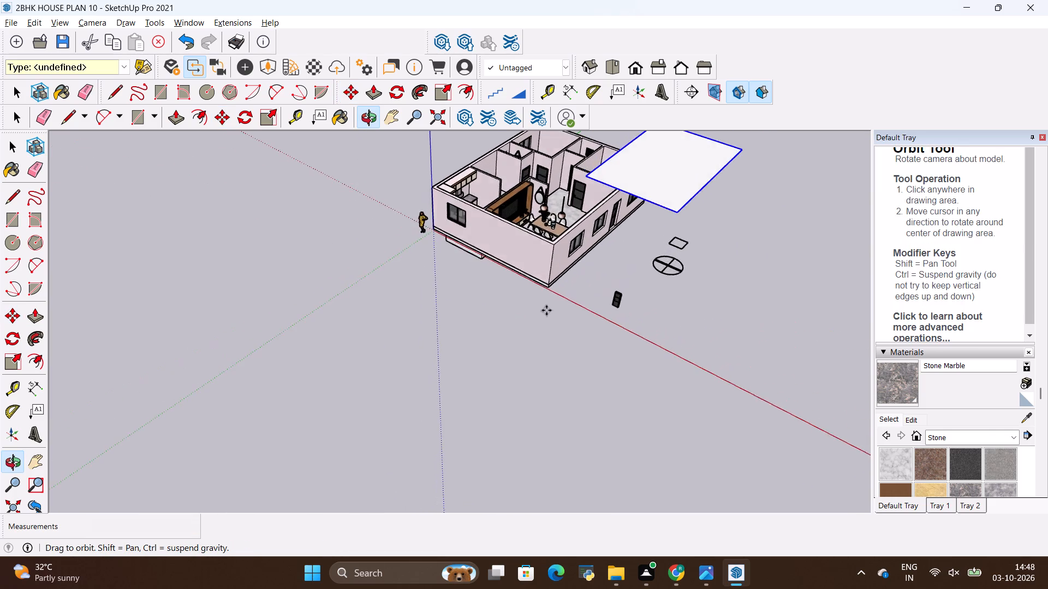
pyautogui.scroll(-12, 546, 311)
pyautogui.press('space')
pyautogui.click(545, 313)
# Open the raised rectangle group for editing with its underside in view.
pyautogui.moveTo(549, 309); pyautogui.dragTo(549, 306, button='middle')
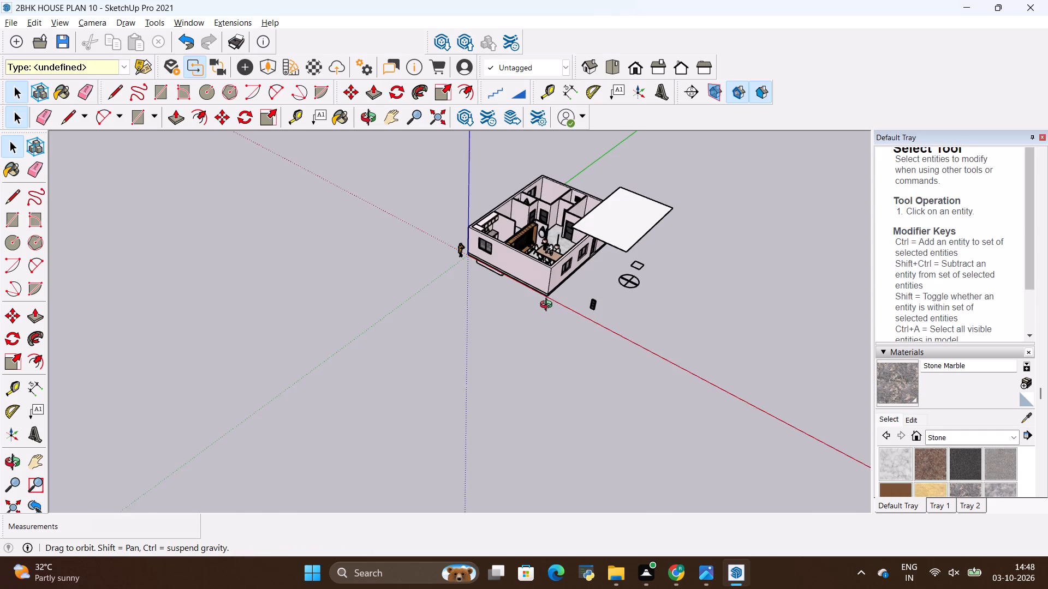
pyautogui.moveTo(549, 306); pyautogui.dragTo(540, 241, button='middle')
pyautogui.scroll(-6, 541, 321)
pyautogui.scroll(16, 566, 131)
pyautogui.moveTo(662, 331); pyautogui.dragTo(604, 165, button='middle')
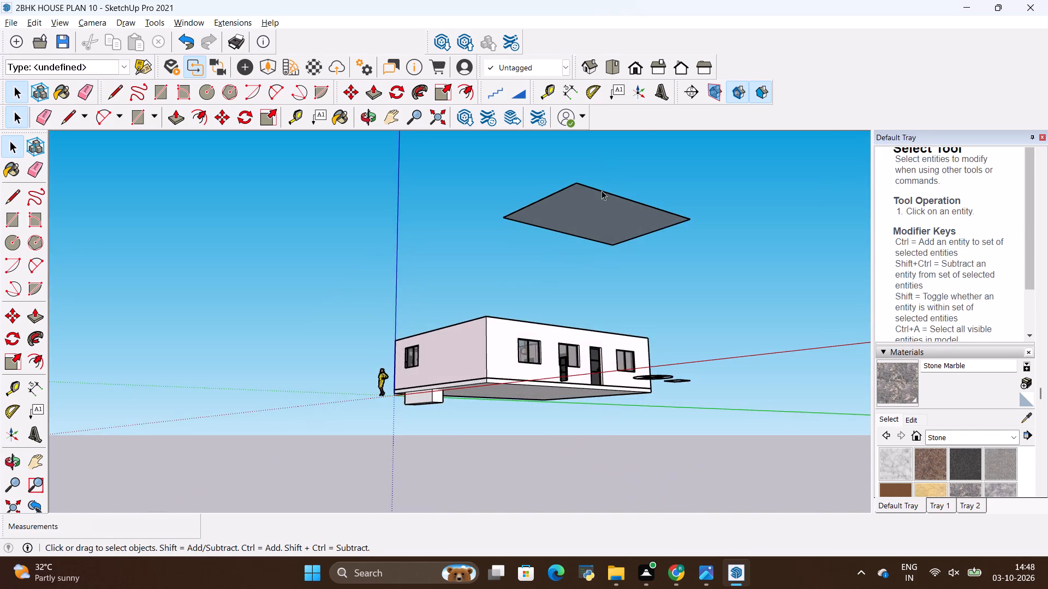
pyautogui.scroll(9, 602, 191)
pyautogui.moveTo(640, 316); pyautogui.dragTo(627, 237, button='middle')
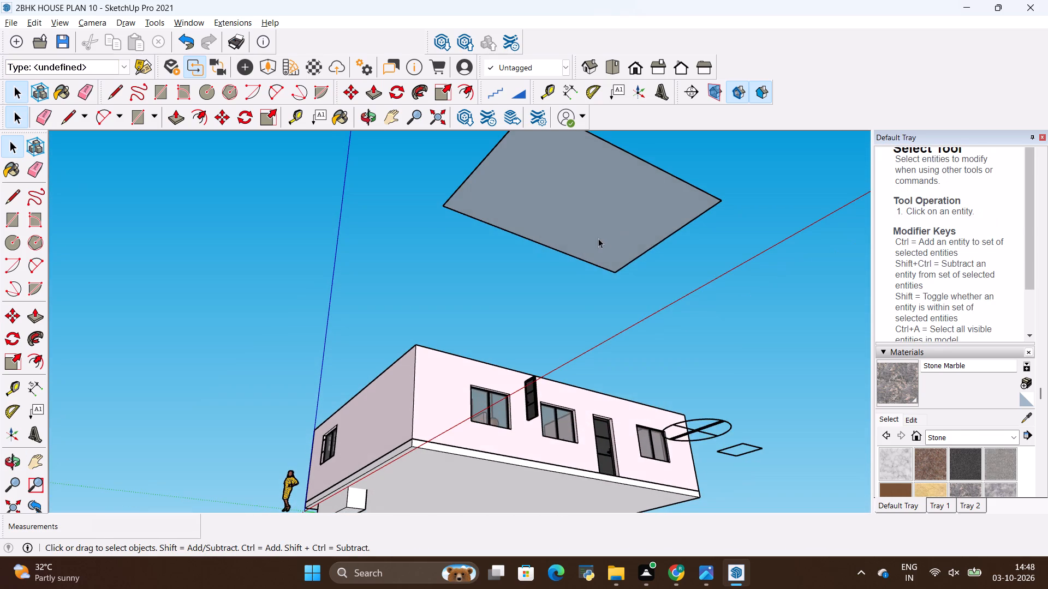
pyautogui.rightClick(596, 237)
pyautogui.press('space')
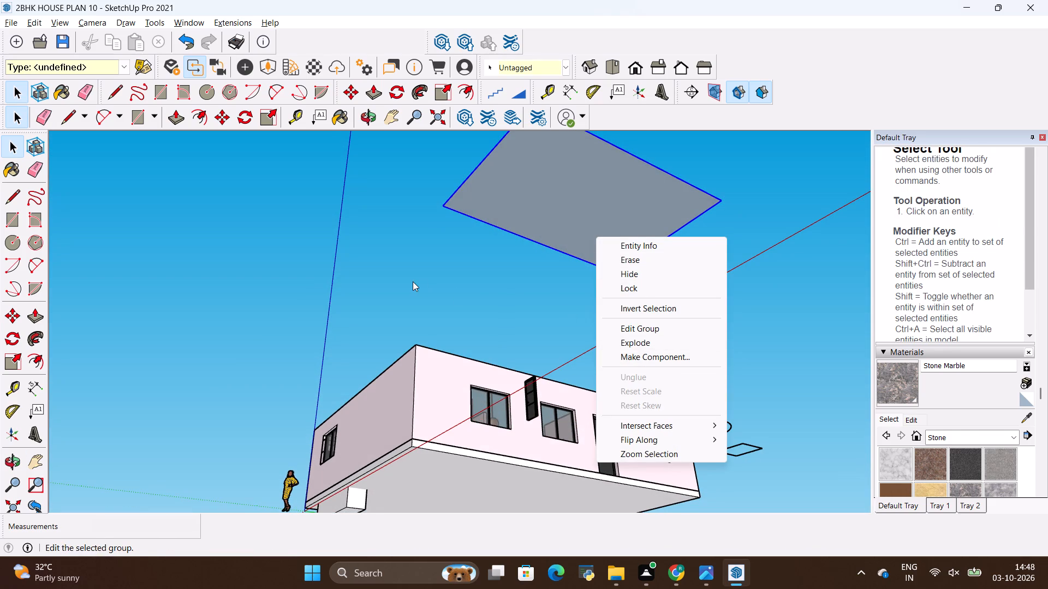
pyautogui.click(412, 281)
pyautogui.doubleClick(509, 197)
# Offset the outline of the rectangle's underside face inward by 2'.
pyautogui.scroll(-3, 525, 280)
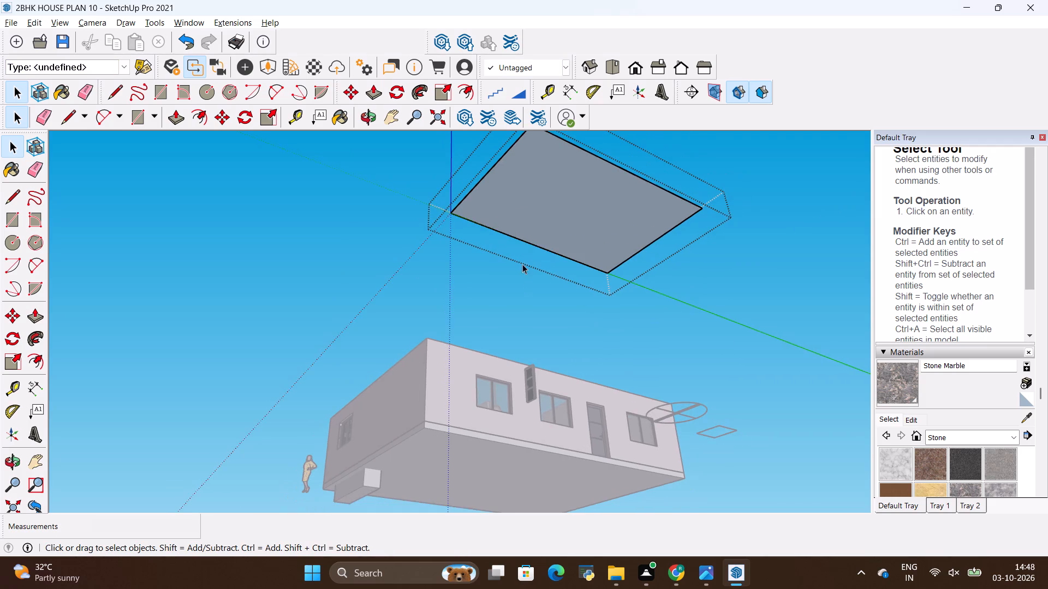
pyautogui.moveTo(521, 260); pyautogui.dragTo(535, 297, button='middle')
pyautogui.scroll(-2, 529, 293)
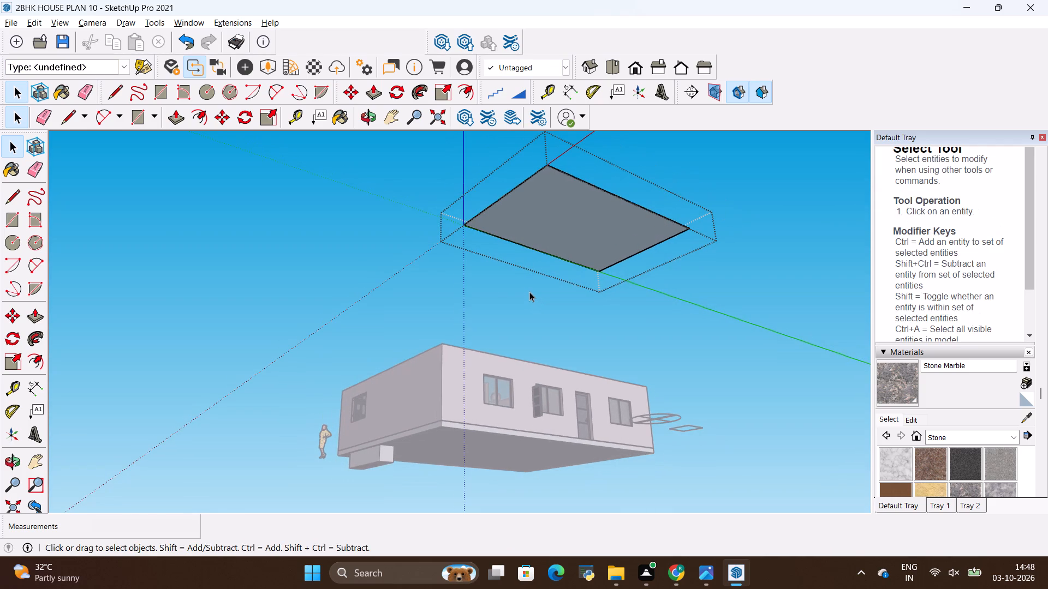
pyautogui.moveTo(531, 289); pyautogui.dragTo(527, 287, button='middle')
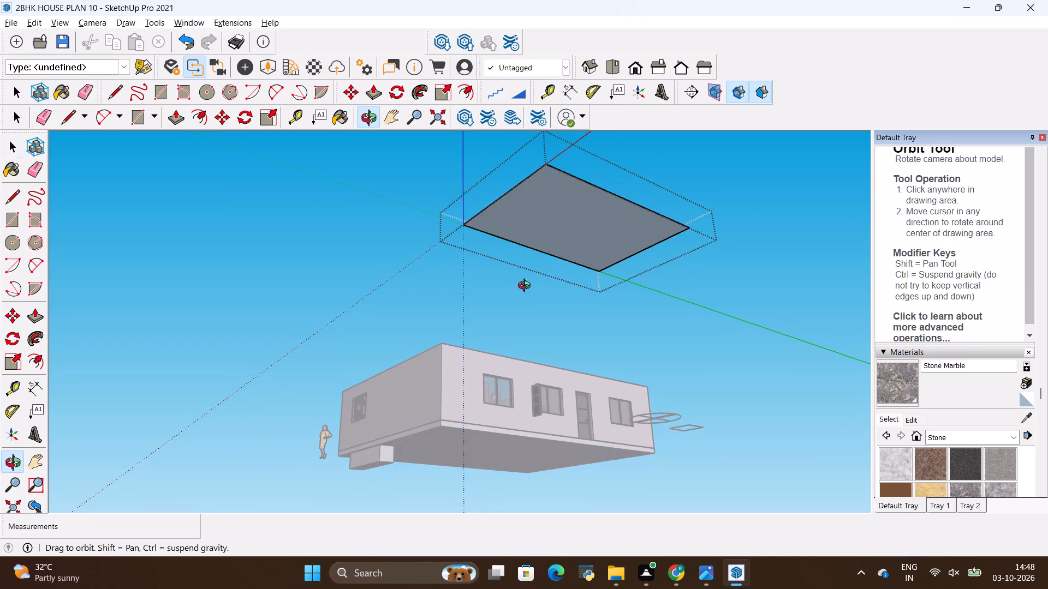
pyautogui.moveTo(527, 287); pyautogui.dragTo(497, 265, button='middle')
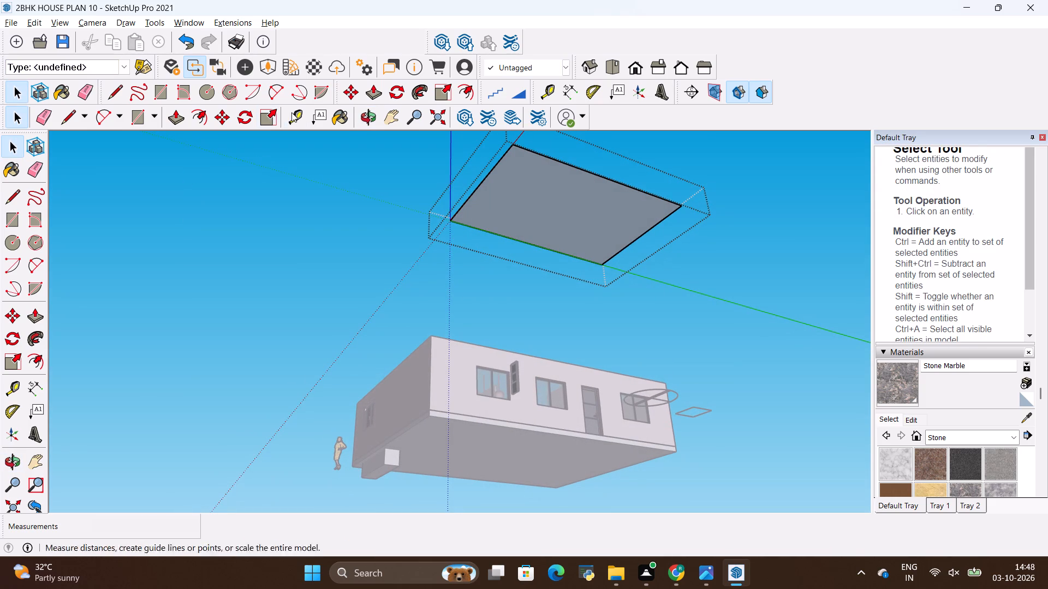
pyautogui.click(459, 96)
pyautogui.click(530, 189)
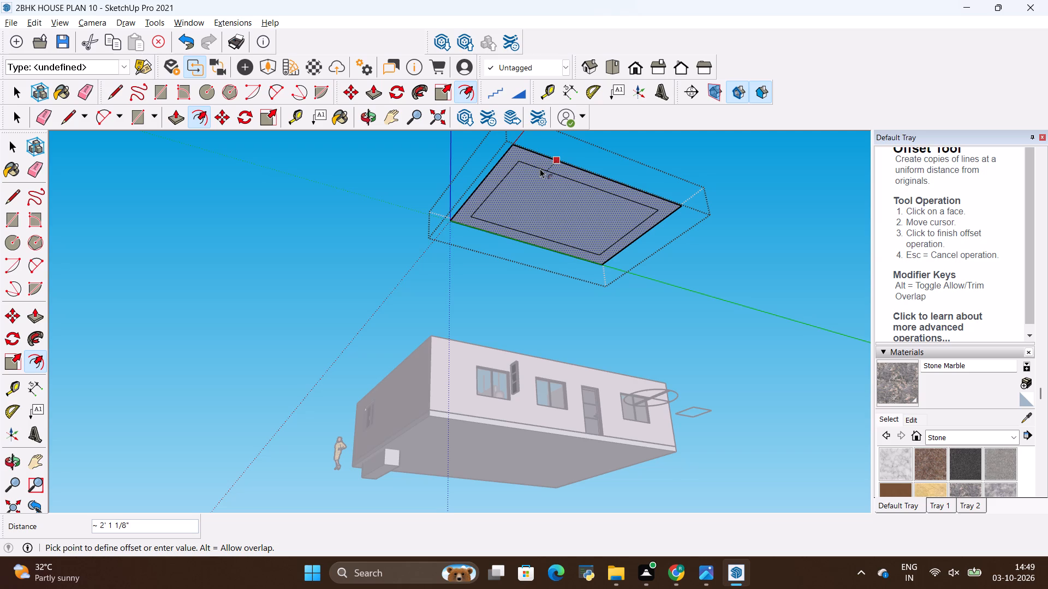
pyautogui.press('BackSpace')
pyautogui.write("2'")
pyautogui.press('Return')
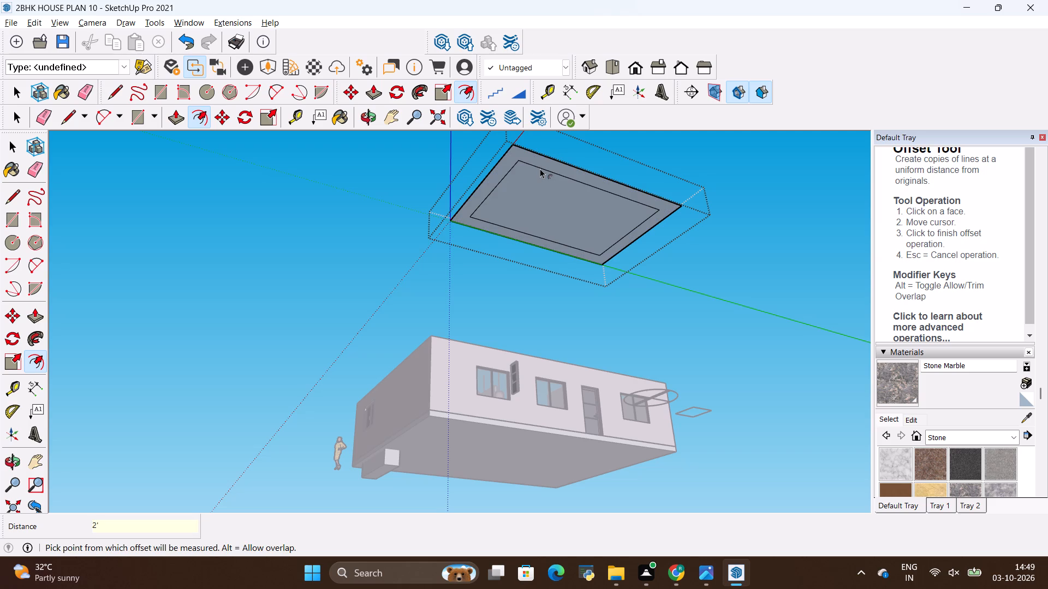
pyautogui.scroll(6, 540, 169)
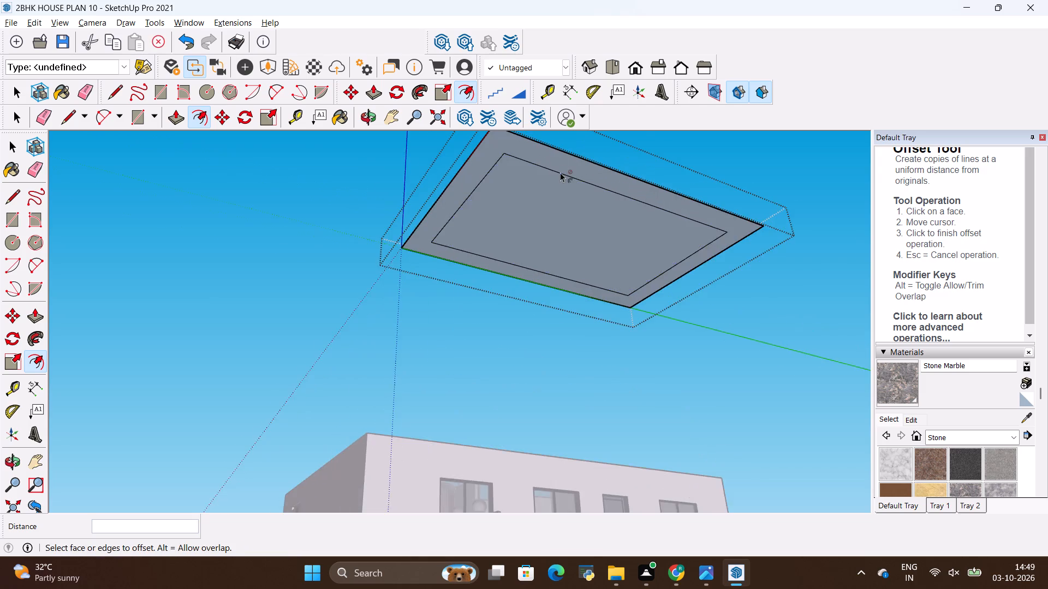
pyautogui.scroll(2, 560, 172)
pyautogui.scroll(-4, 556, 235)
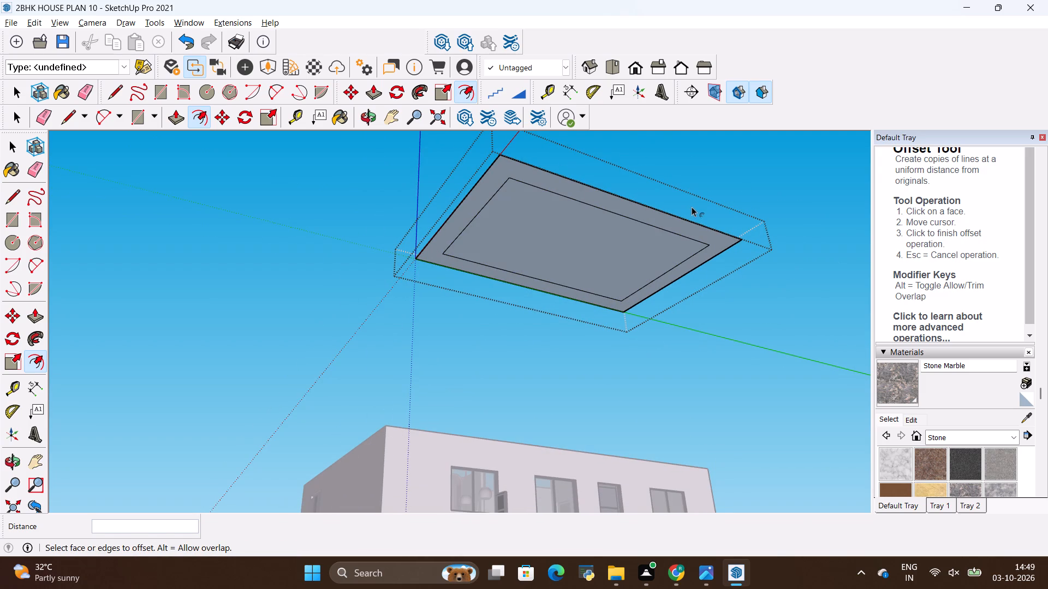
# Draw a line across the middle of the inset rectangle, splitting it into two equal halves.
pyautogui.moveTo(647, 200); pyautogui.dragTo(620, 194, button='middle')
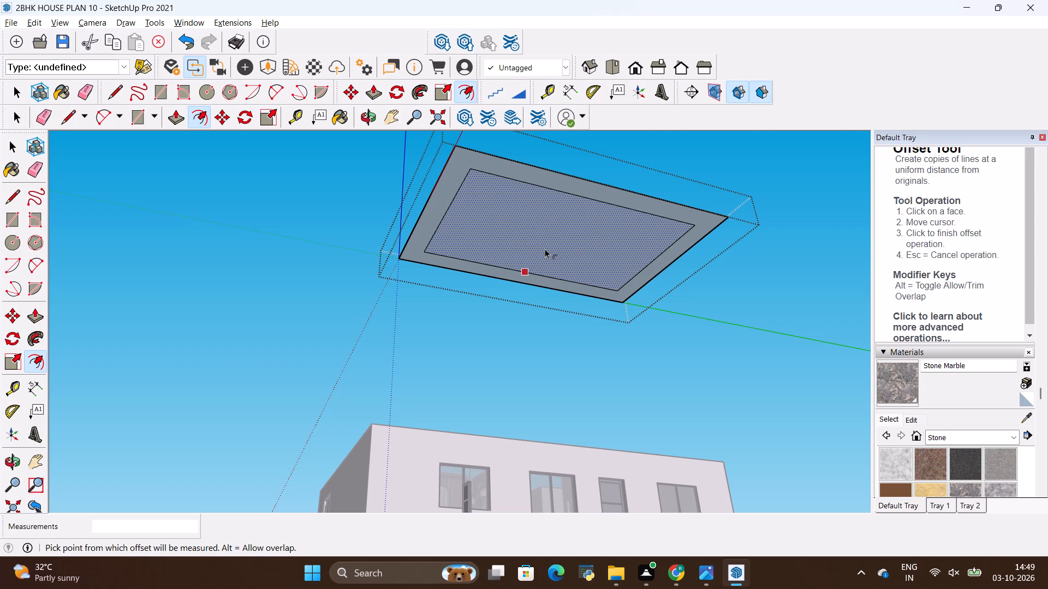
pyautogui.press('l')
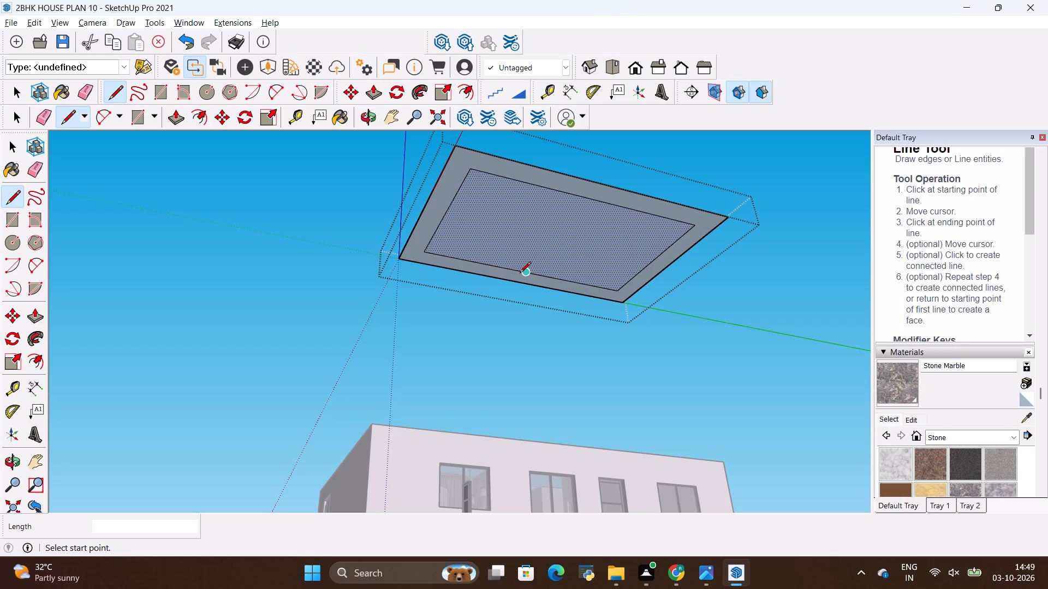
pyautogui.click(521, 274)
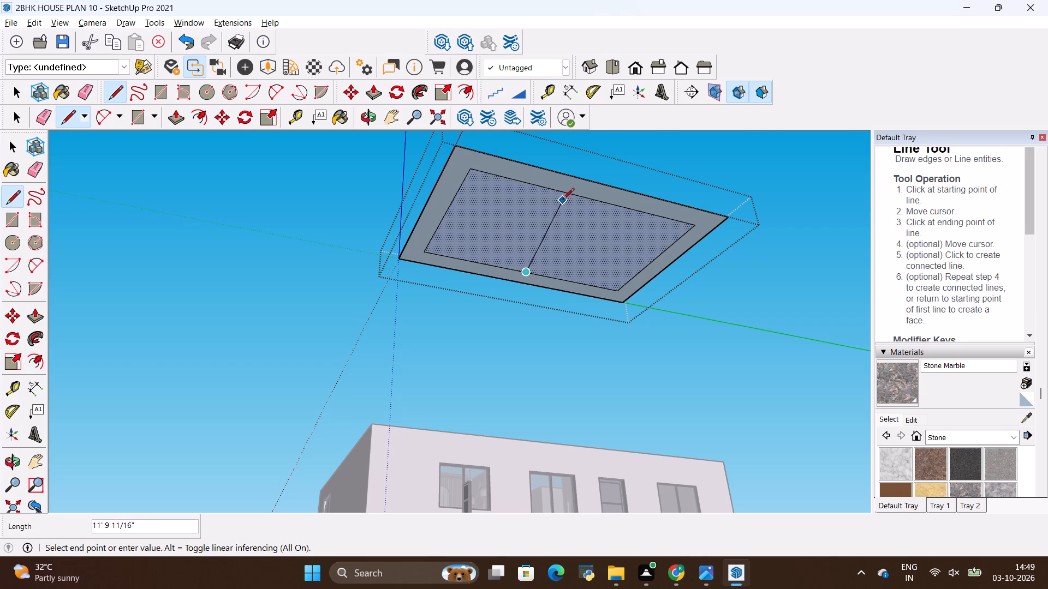
pyautogui.click(583, 200)
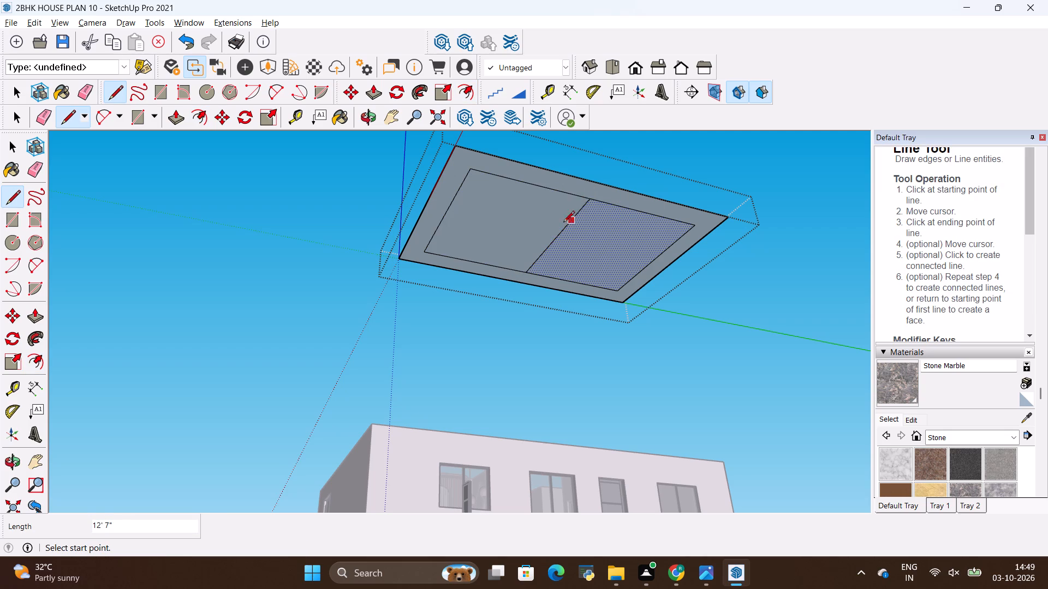
# Add diagonal construction guides corner to corner across both halves of the inset rectangle, crossing at each half's centre.
pyautogui.press('t')
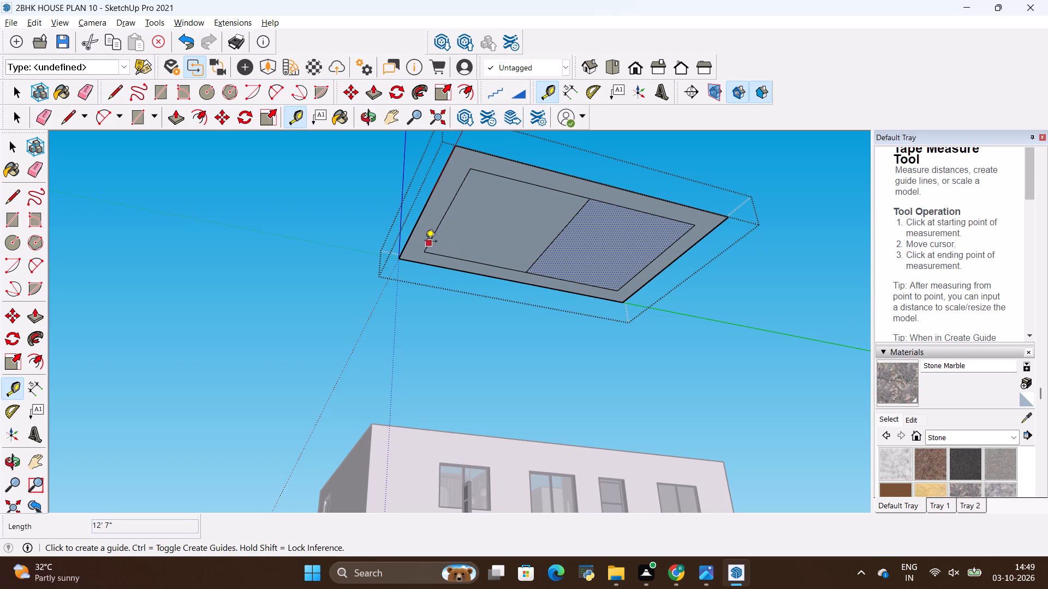
pyautogui.click(430, 248)
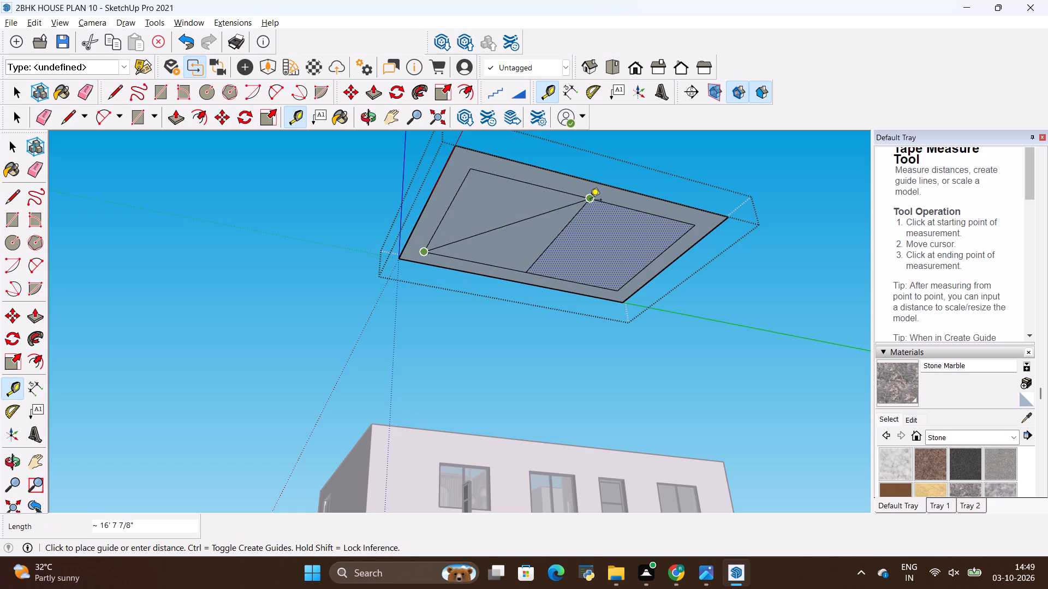
pyautogui.click(590, 201)
pyautogui.click(468, 173)
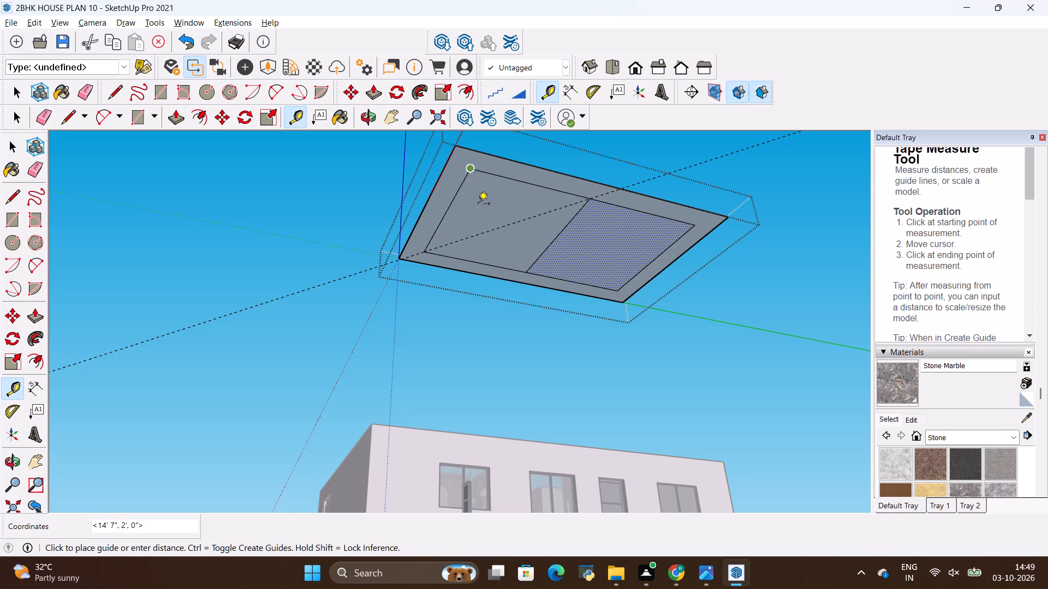
pyautogui.click(527, 273)
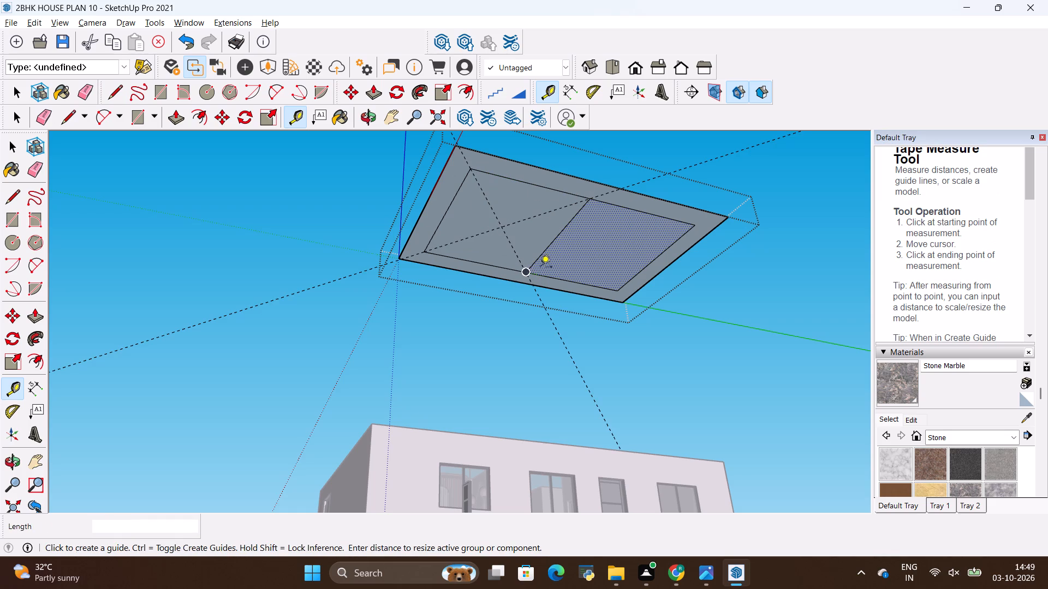
pyautogui.click(531, 273)
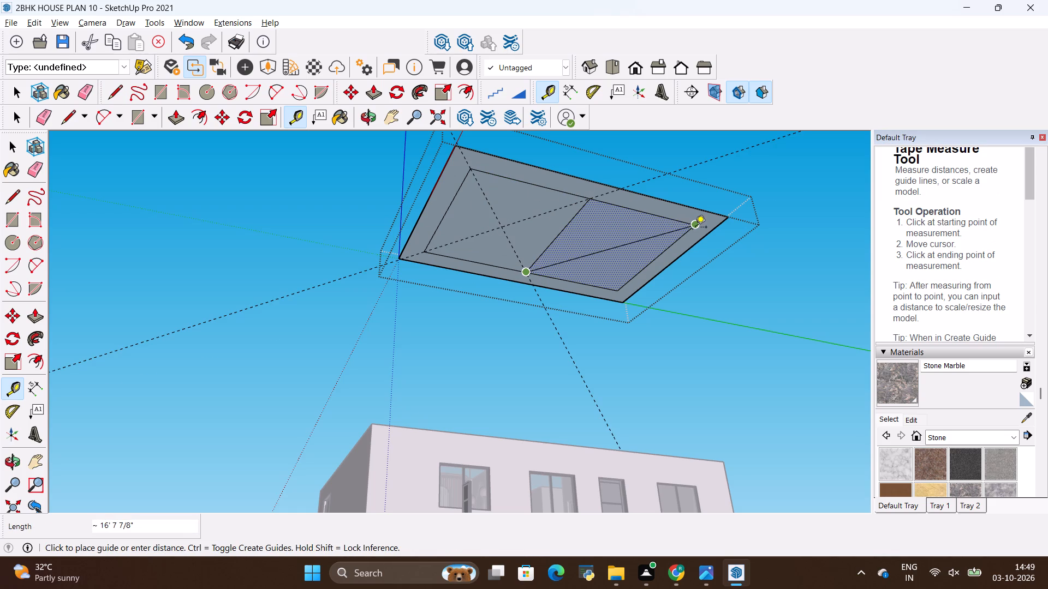
pyautogui.click(695, 228)
pyautogui.click(586, 203)
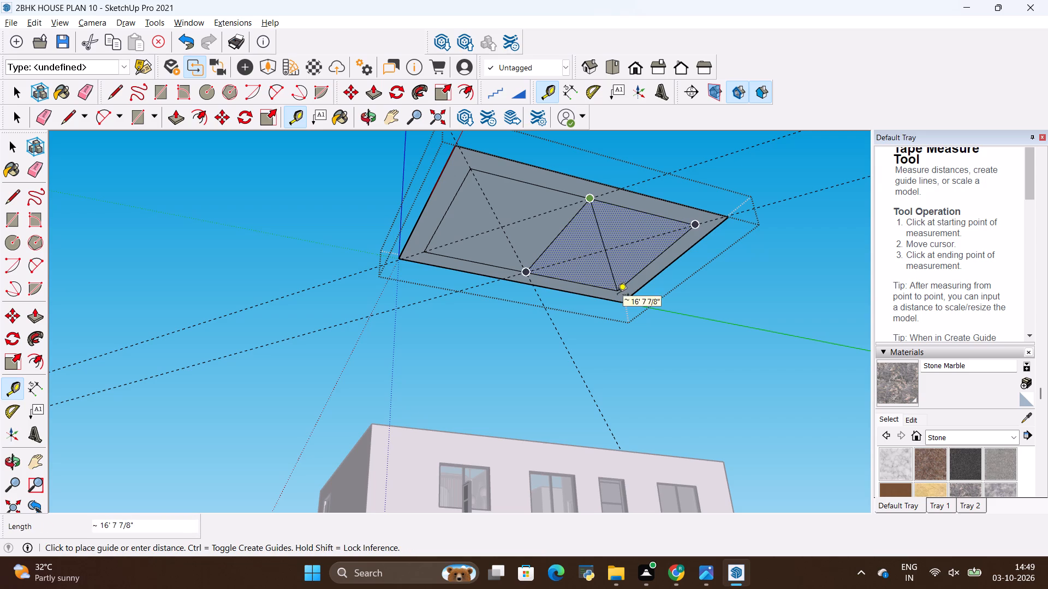
pyautogui.click(617, 296)
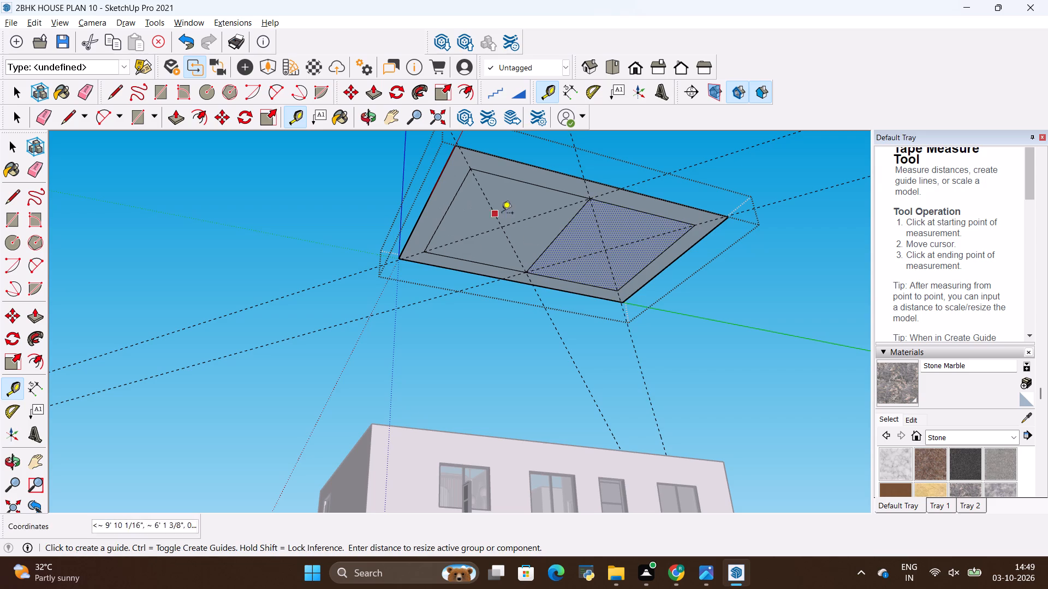
# Draw two concentric circles, radii about 1' 9" and exactly 3', centred on the guide crossing in the half nearest the blue axis.
pyautogui.press('c')
pyautogui.click(502, 224)
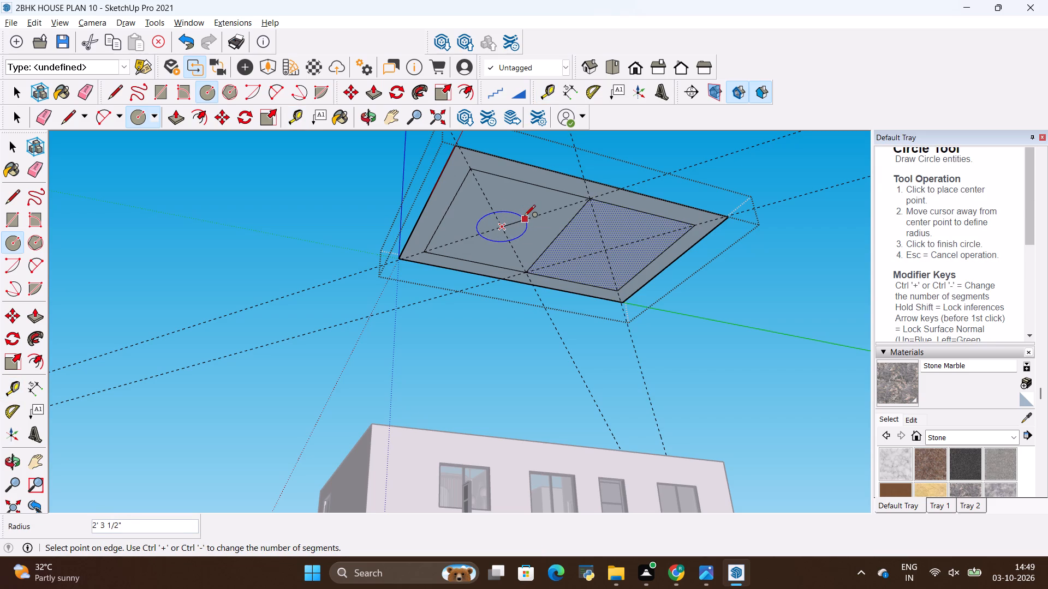
pyautogui.moveTo(519, 220); pyautogui.dragTo(492, 137, button='middle')
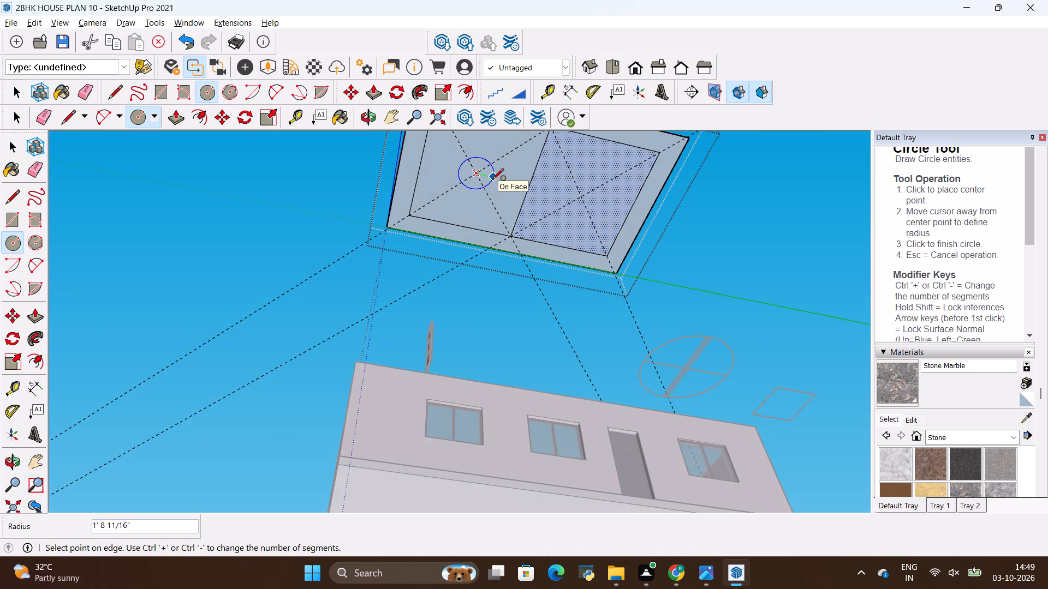
pyautogui.press('BackSpace')
pyautogui.write("2'")
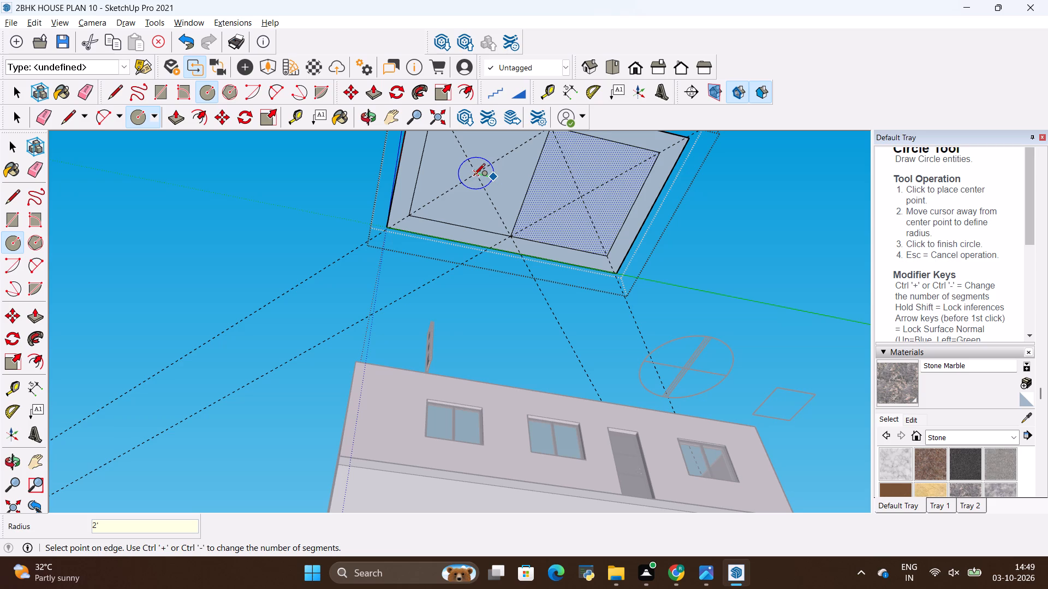
pyautogui.click(475, 176)
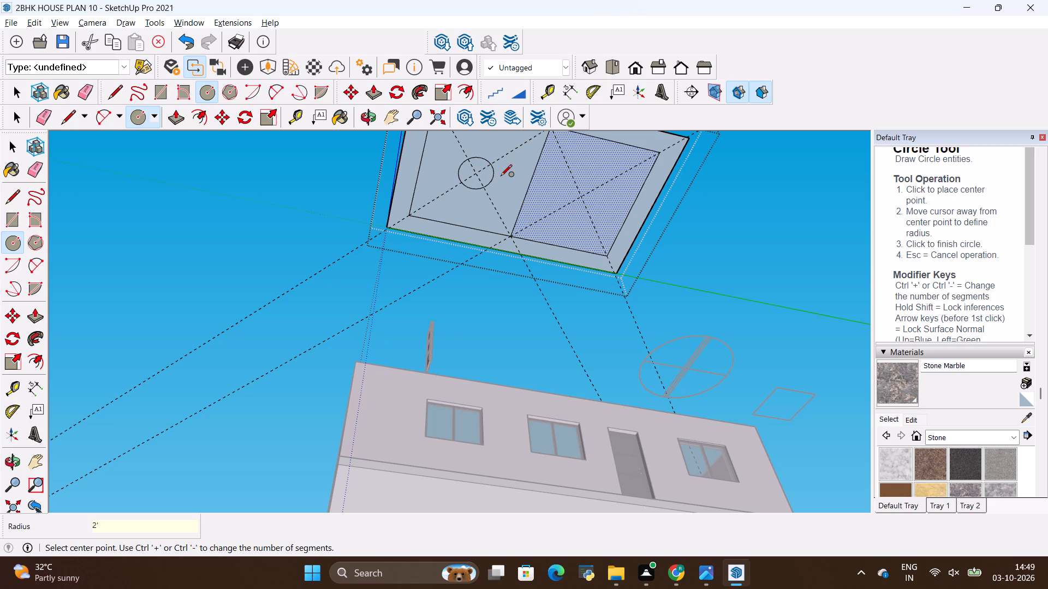
pyautogui.press('space')
pyautogui.press('c')
pyautogui.press('c')
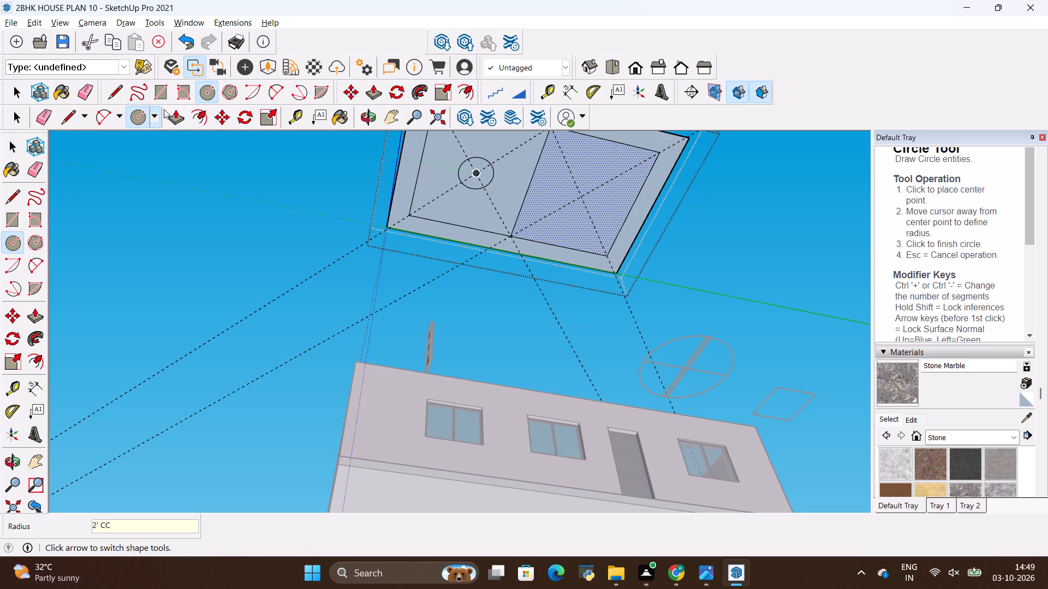
pyautogui.scroll(9, 448, 140)
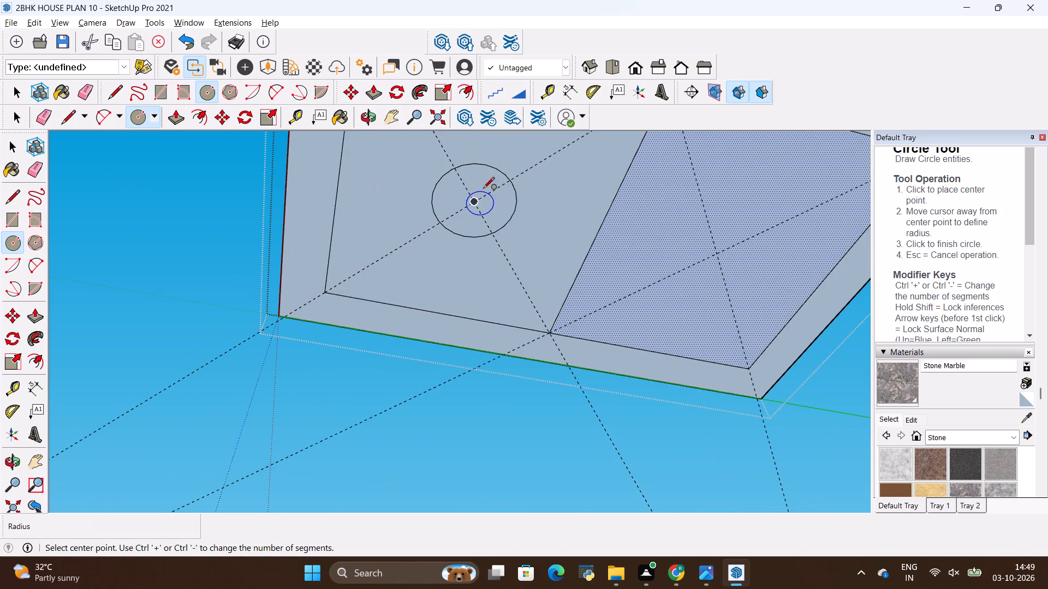
pyautogui.click(473, 203)
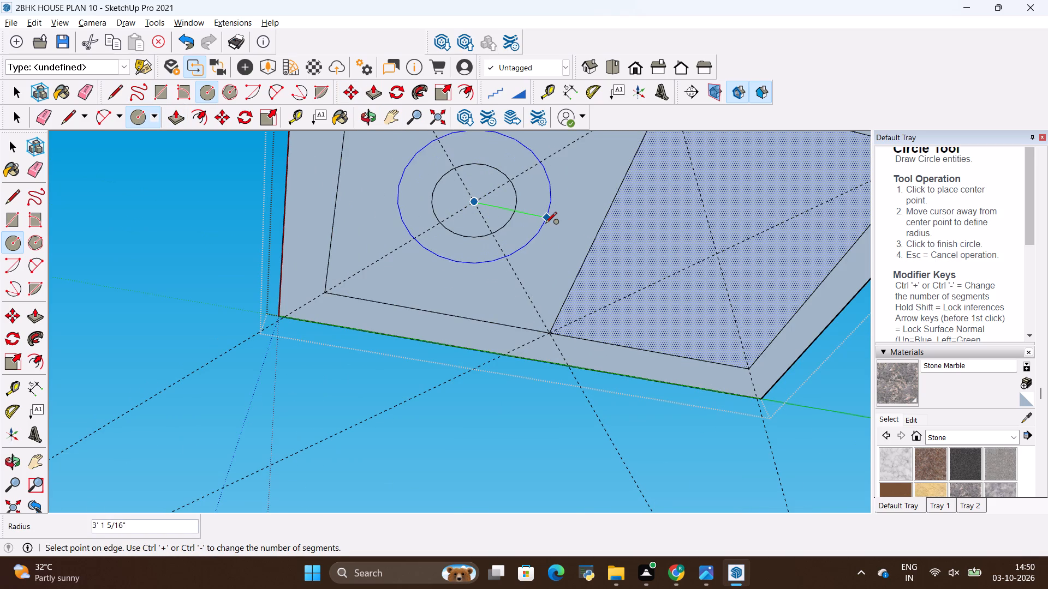
pyautogui.press('BackSpace')
pyautogui.write("3'")
pyautogui.press('Return')
# Draw two concentric circles with 2' and 3' radii centred on the guide crossing in the other half.
pyautogui.scroll(-2, 522, 436)
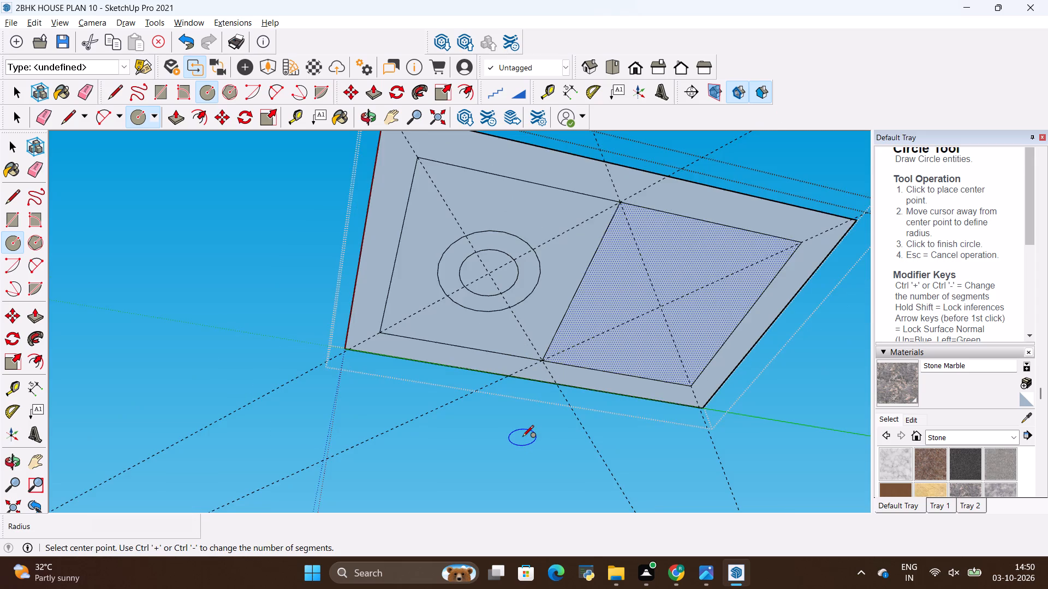
pyautogui.scroll(-5, 522, 437)
pyautogui.moveTo(525, 426); pyautogui.dragTo(455, 280, button='middle')
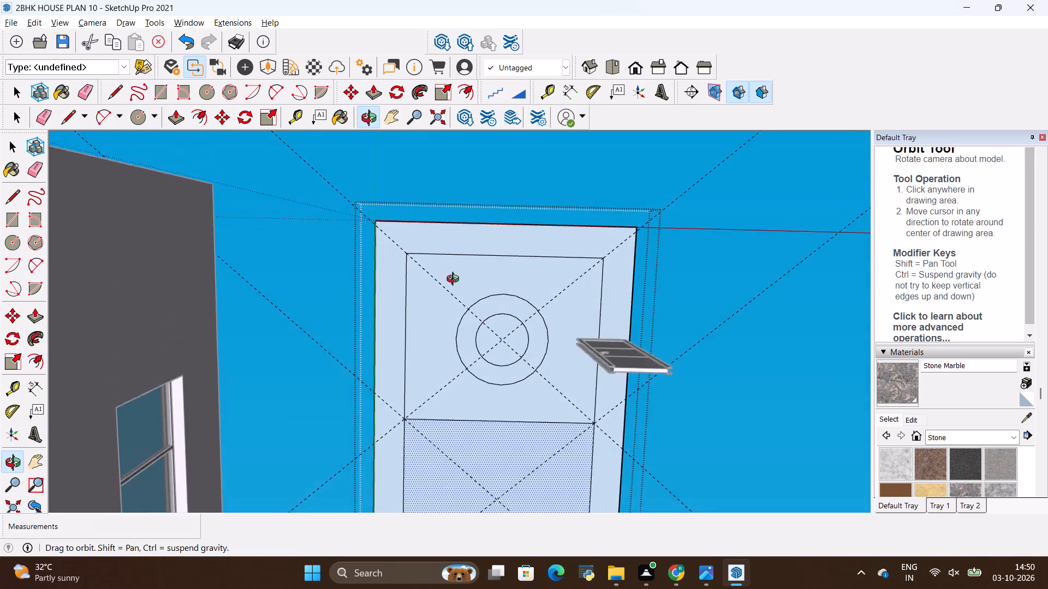
pyautogui.moveTo(455, 280); pyautogui.dragTo(298, 275, button='middle')
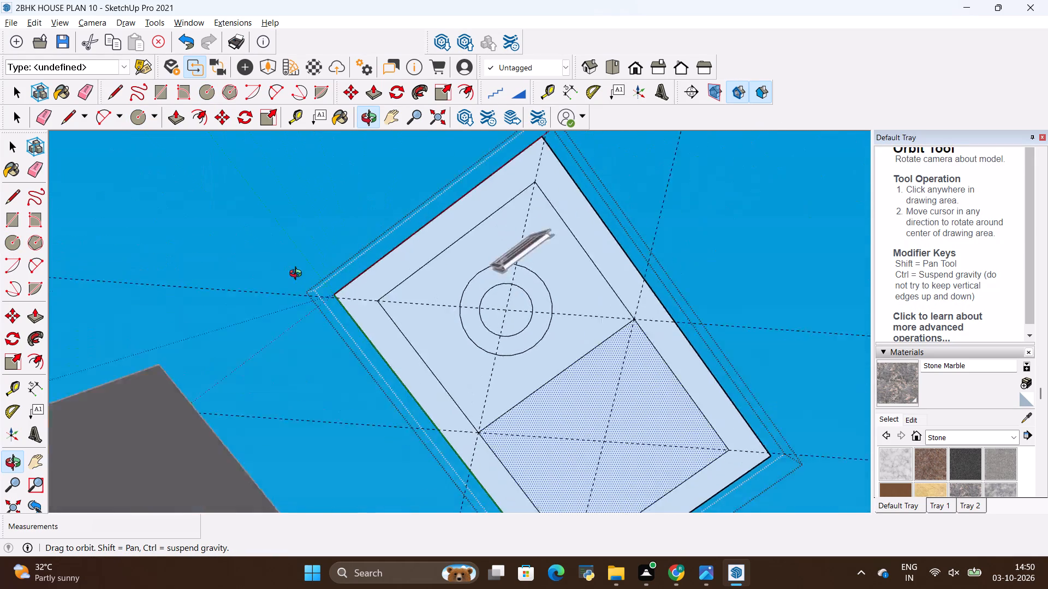
pyautogui.moveTo(298, 275); pyautogui.dragTo(209, 318, button='middle')
pyautogui.scroll(2, 656, 376)
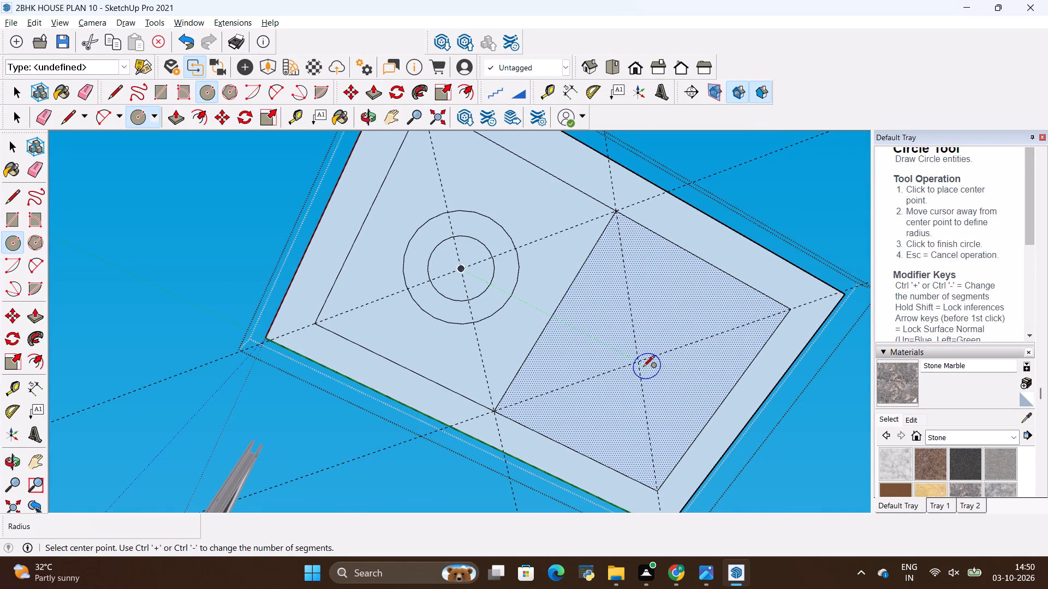
pyautogui.click(642, 366)
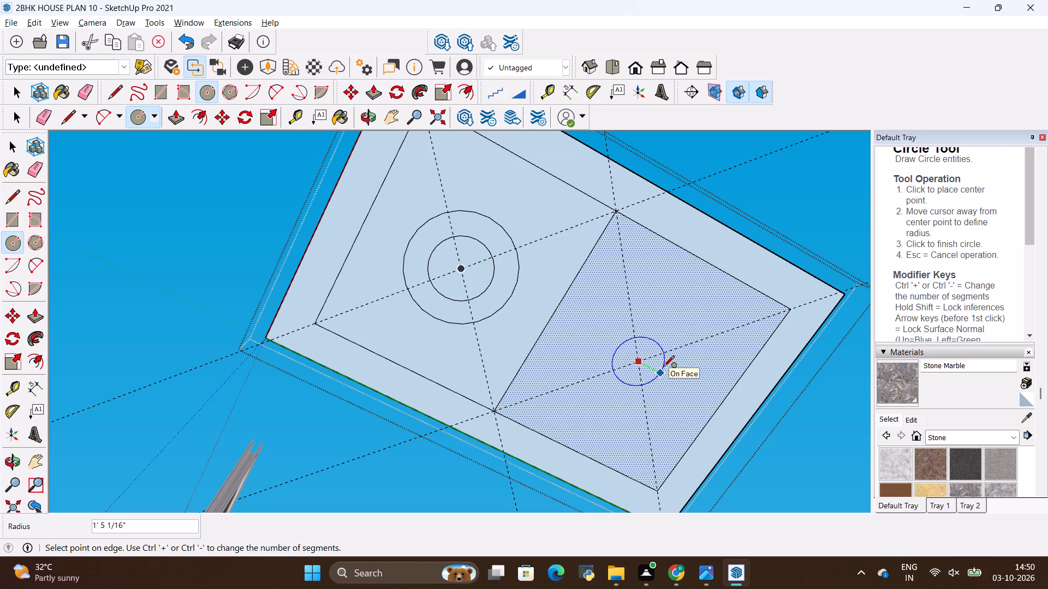
pyautogui.write("2'")
pyautogui.press('Return')
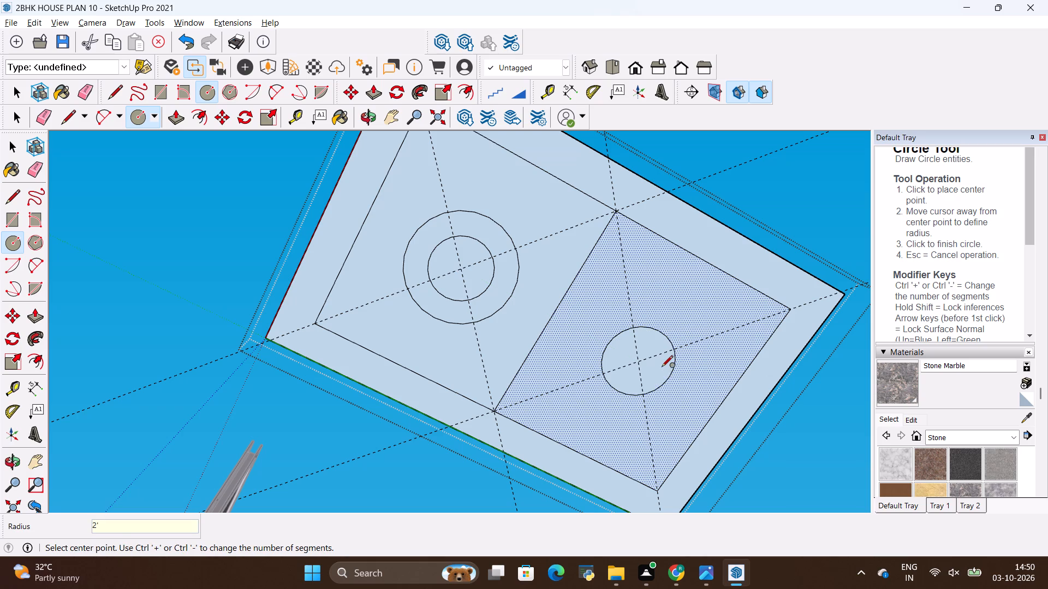
pyautogui.click(641, 361)
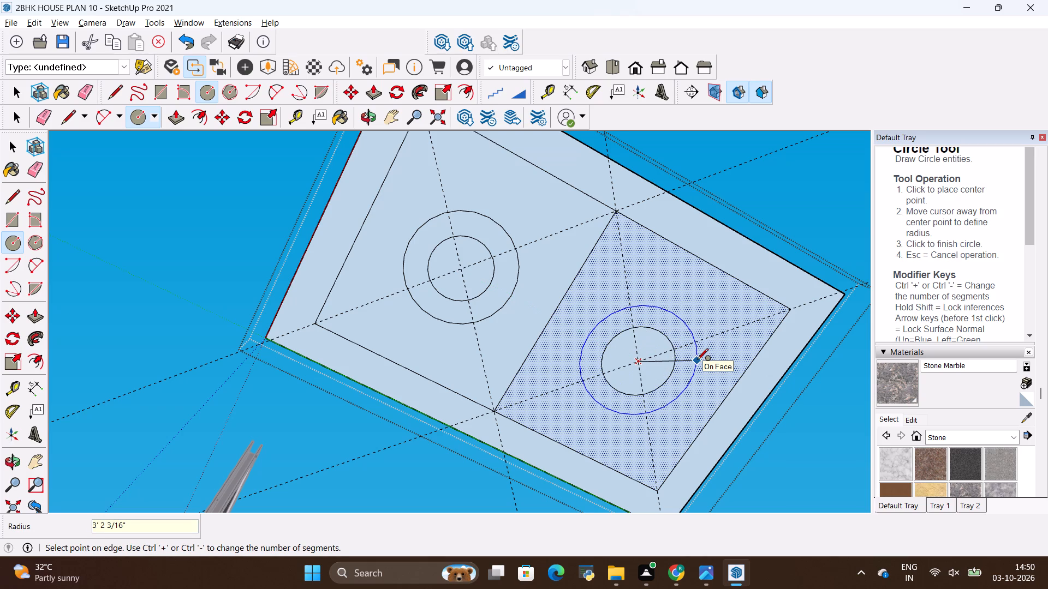
pyautogui.write("3'")
pyautogui.press('Return')
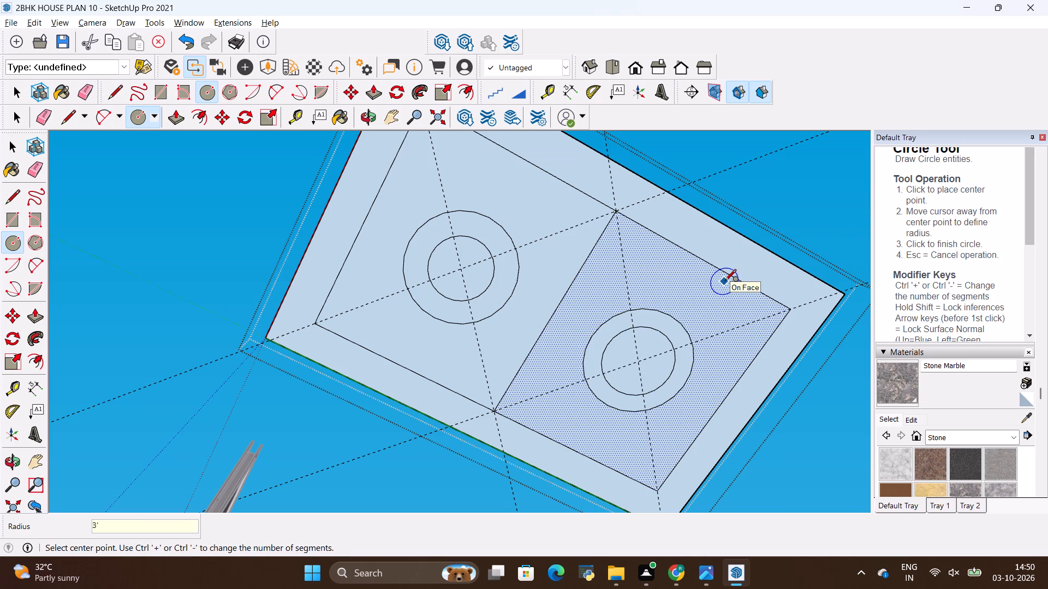
# Pull the border face around the inset rectangle down by 6".
pyautogui.press('p')
pyautogui.click(738, 247)
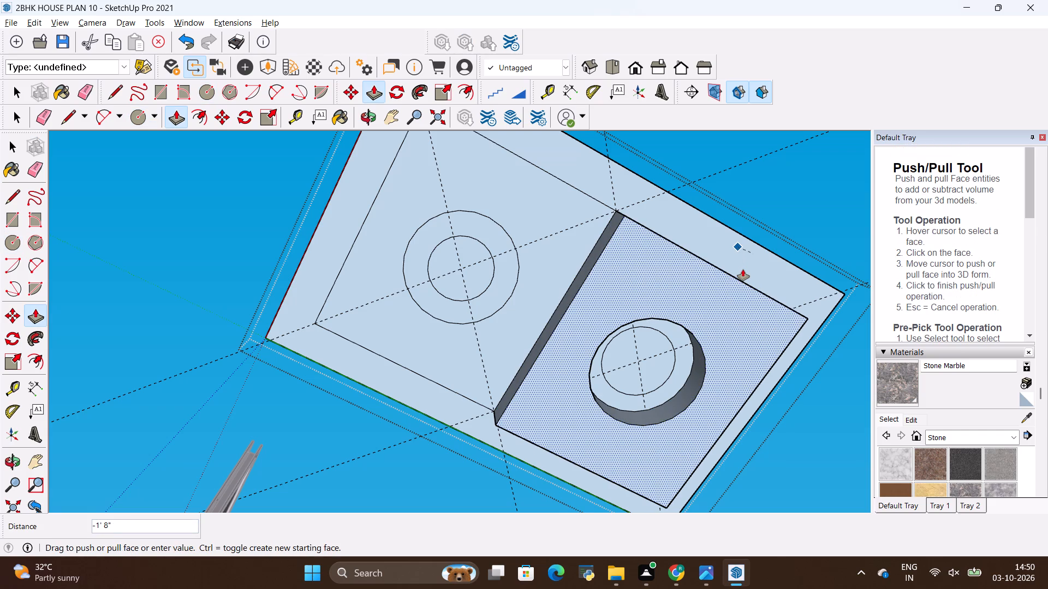
pyautogui.press('Escape')
pyautogui.click(738, 251)
pyautogui.moveTo(752, 278); pyautogui.dragTo(723, 376, button='middle')
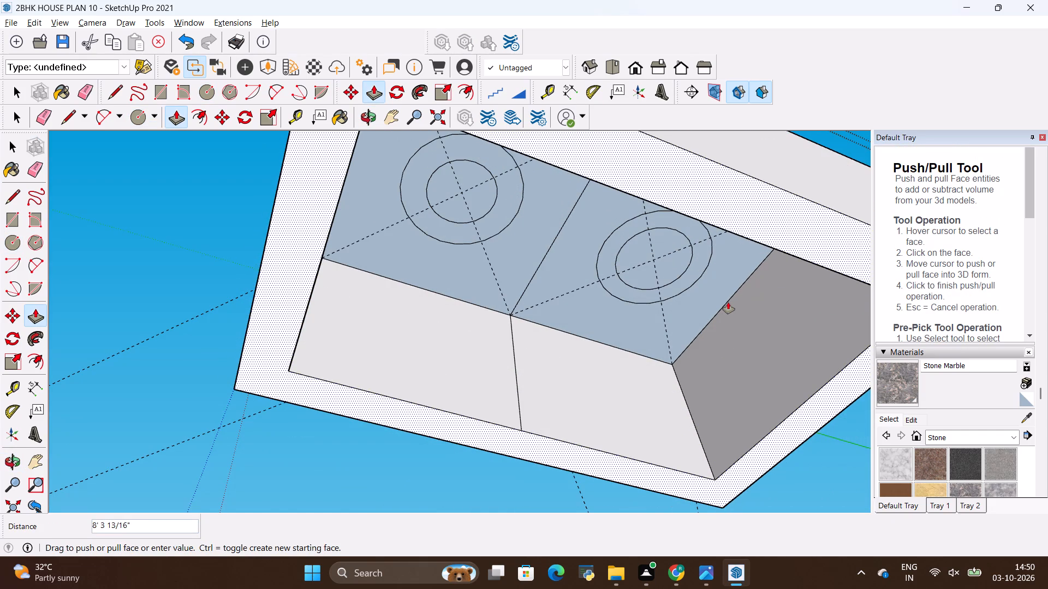
pyautogui.press('BackSpace')
pyautogui.press('6')
pyautogui.hotkey('shift', '"')
pyautogui.press('Return')
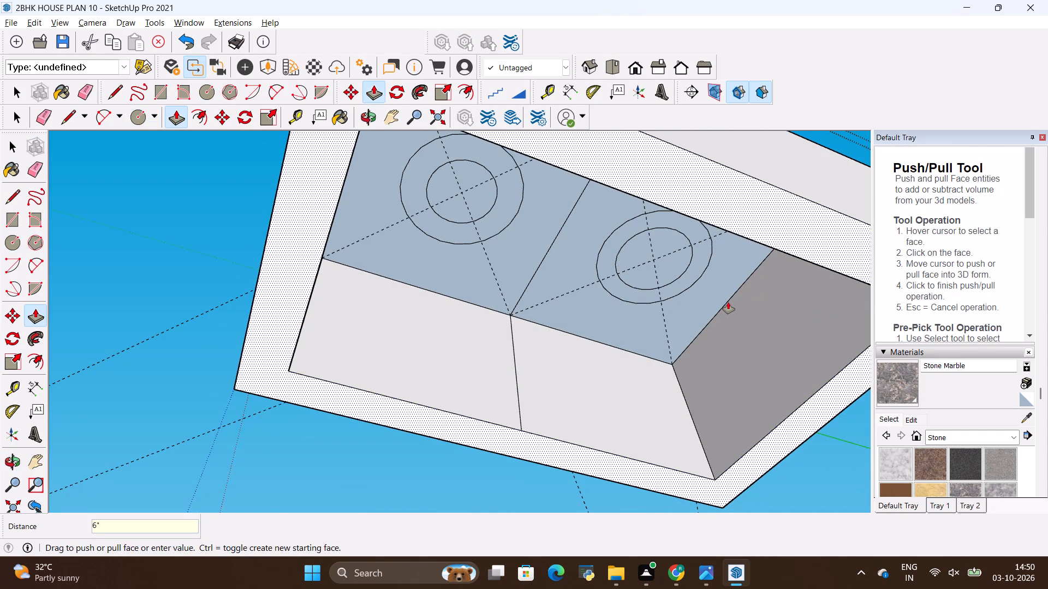
# Pull the ring between the 2' and 3' circles down by 5" and repeat that extrusion on the other half's ring.
pyautogui.scroll(3, 708, 267)
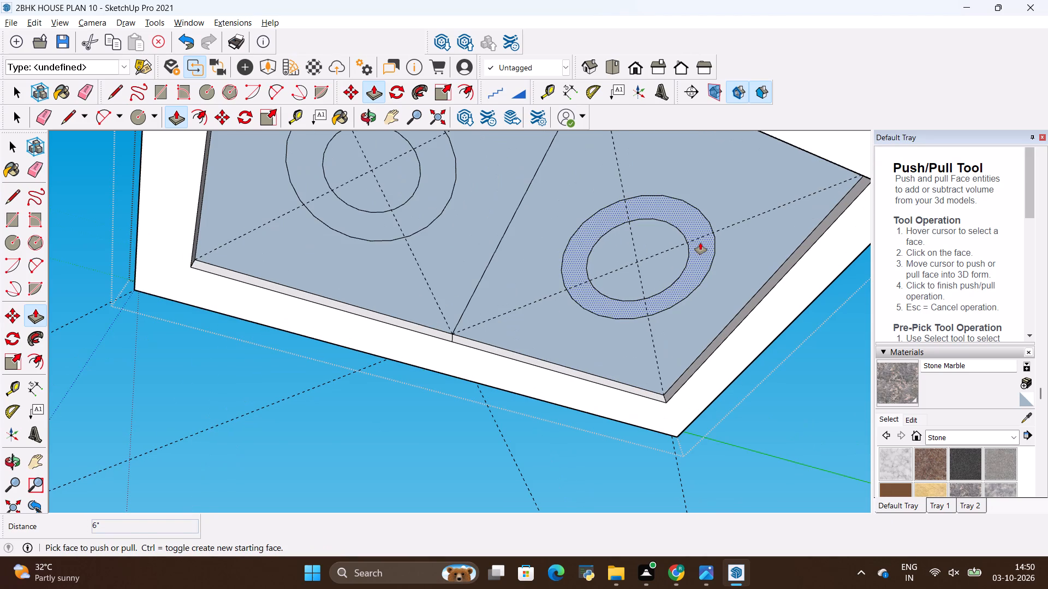
pyautogui.click(700, 243)
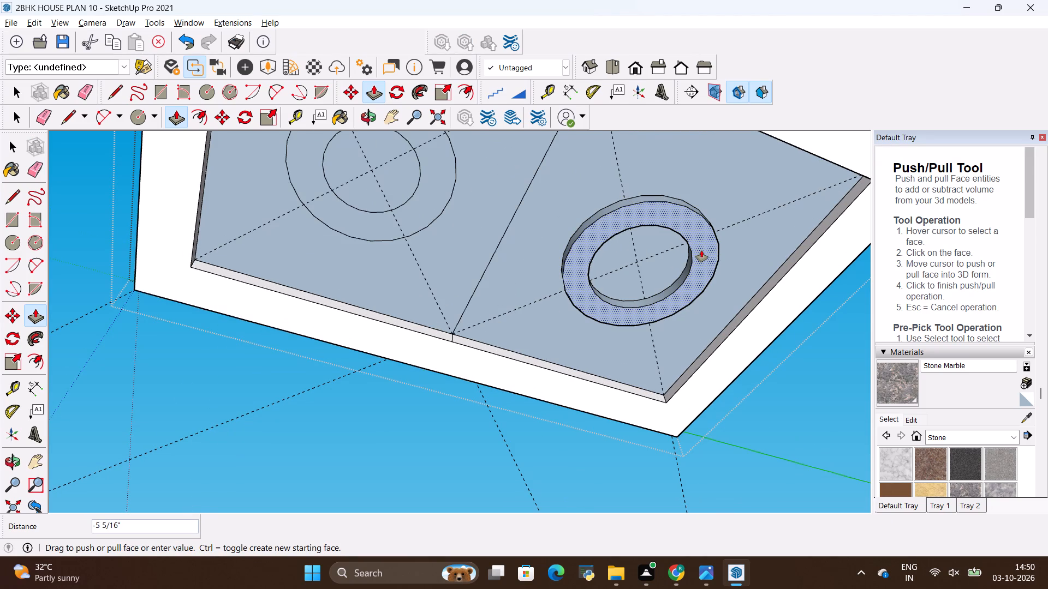
pyautogui.press('5')
pyautogui.hotkey('shift', '"')
pyautogui.press('Return')
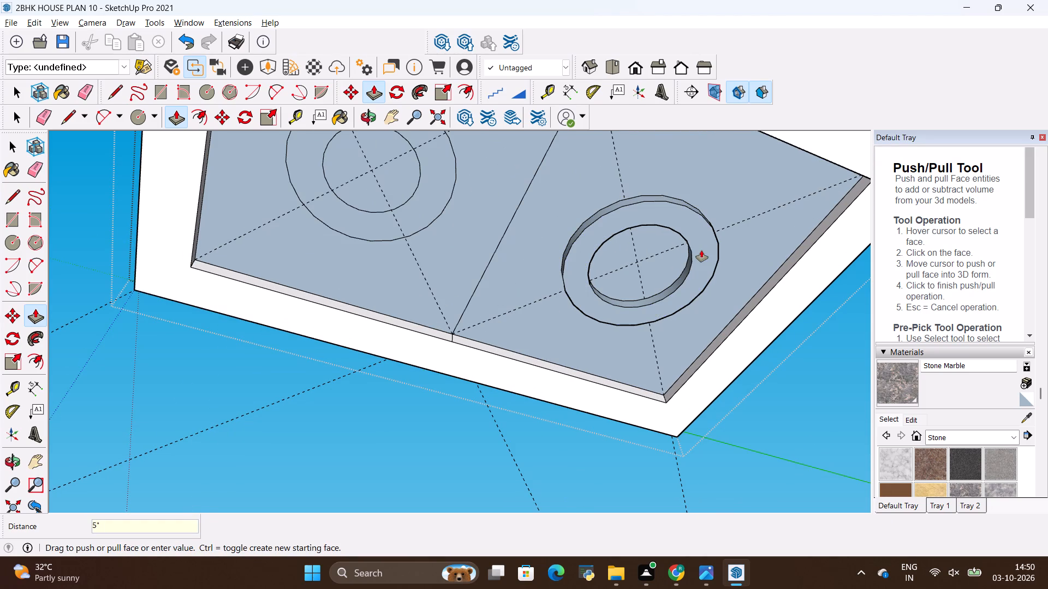
pyautogui.doubleClick(431, 194)
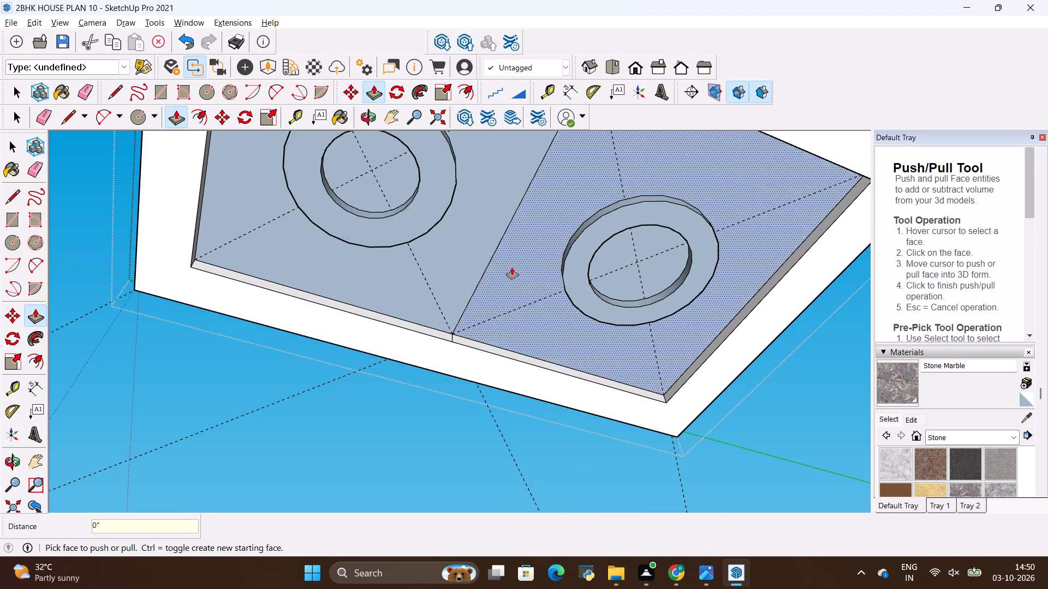
pyautogui.scroll(-7, 522, 279)
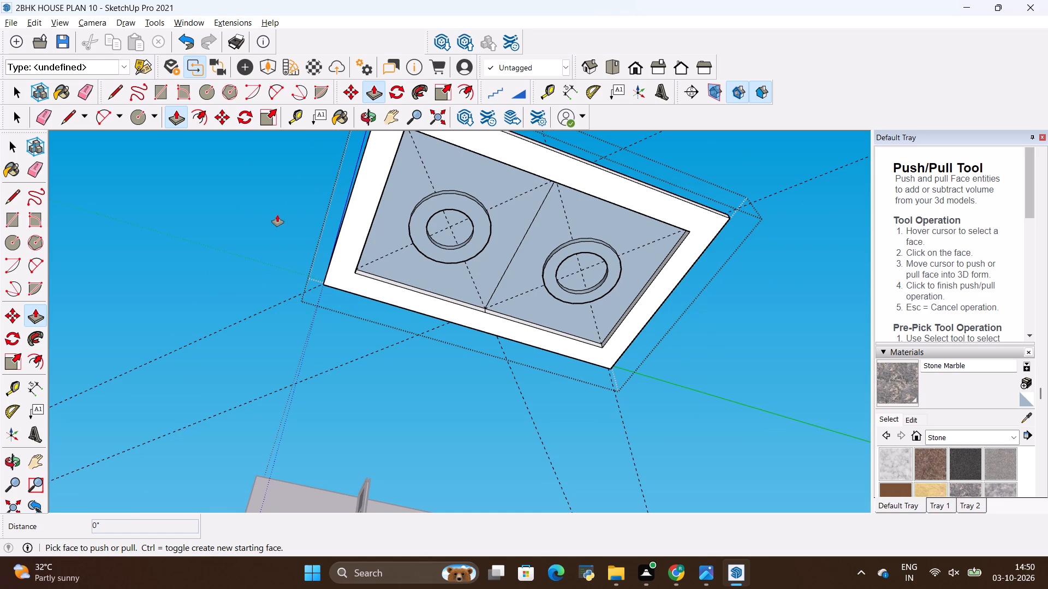
# Offset two nested outlines inward on the ceiling face in the half nearest the blue axis, the first about 10 1/2" from the edges.
pyautogui.press('space')
pyautogui.click(255, 217)
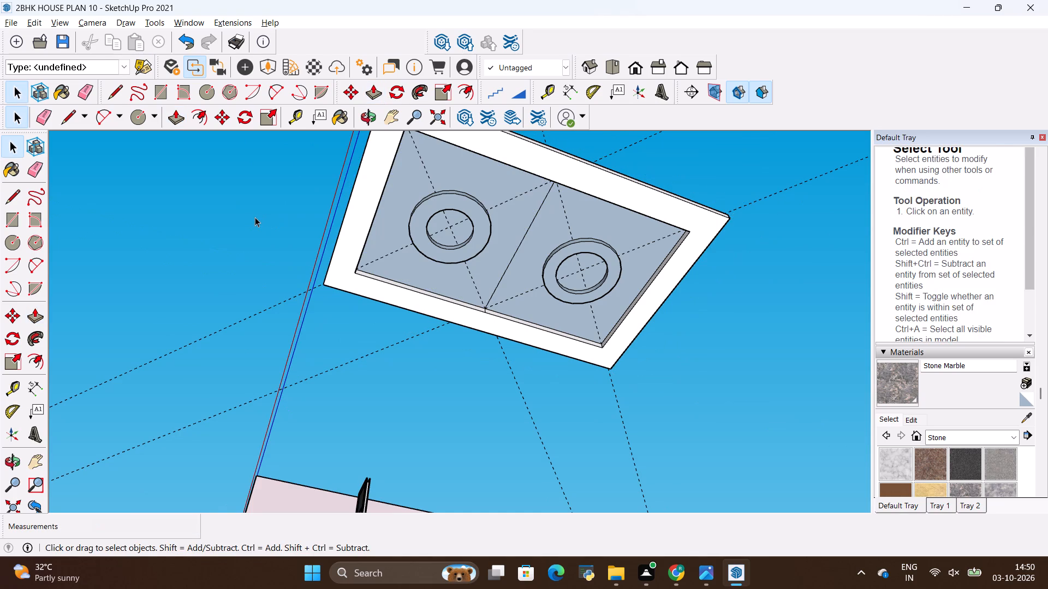
pyautogui.press('space')
pyautogui.click(278, 224)
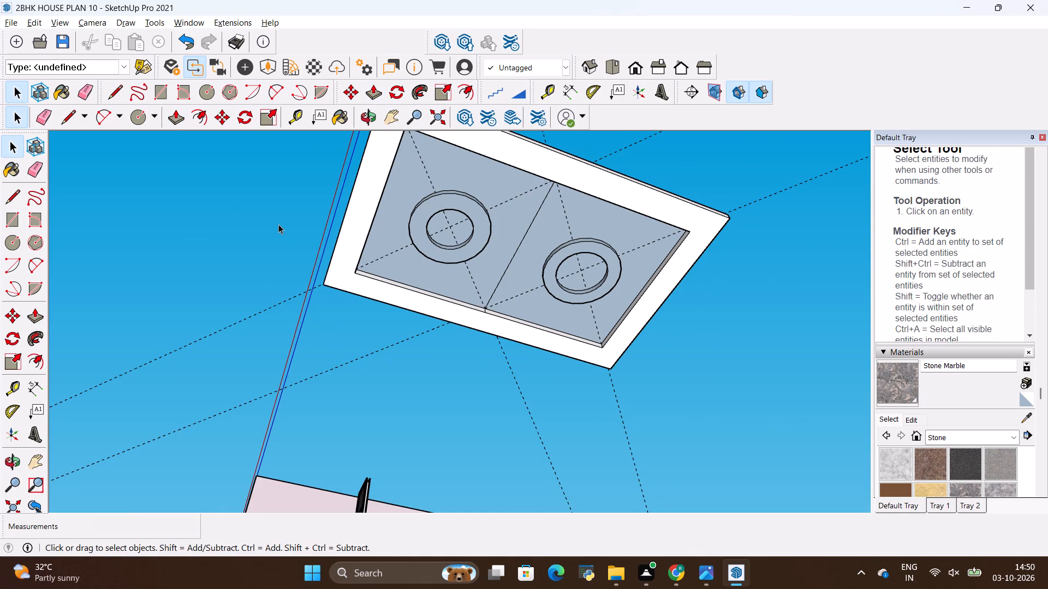
pyautogui.doubleClick(278, 224)
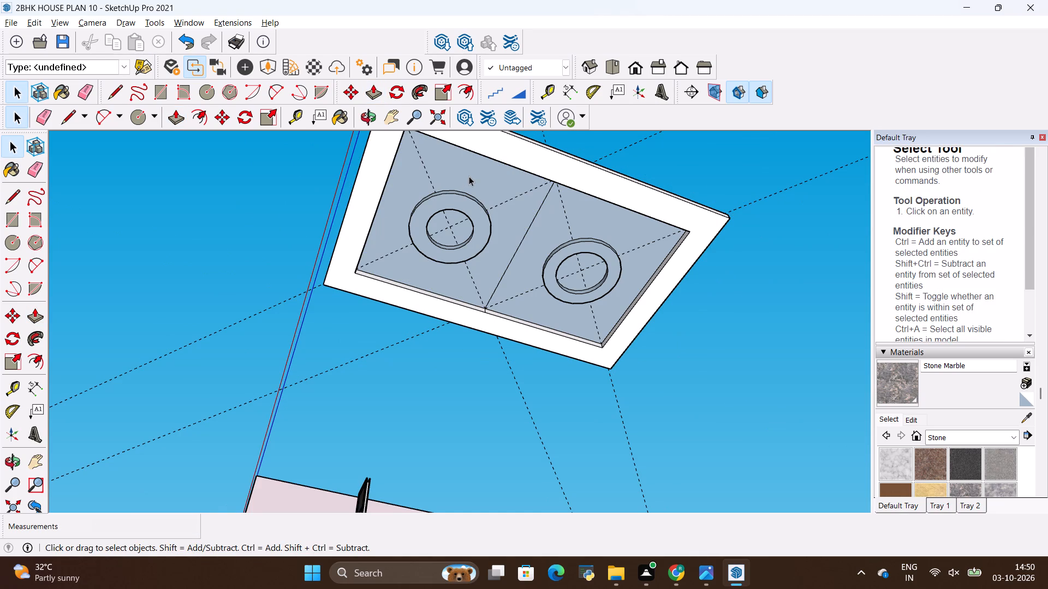
pyautogui.doubleClick(470, 175)
pyautogui.scroll(2, 470, 175)
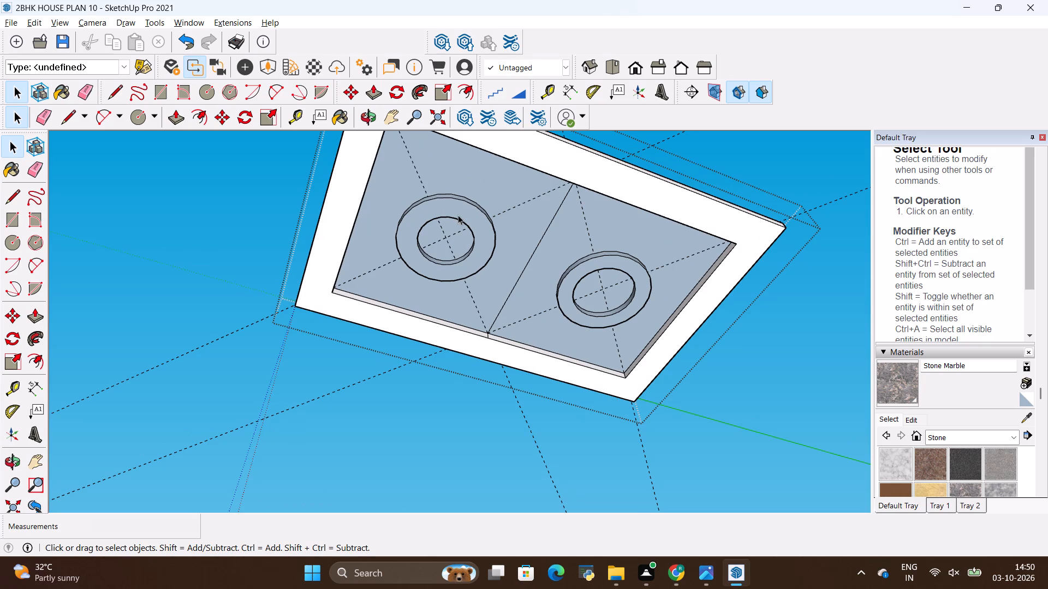
pyautogui.click(462, 87)
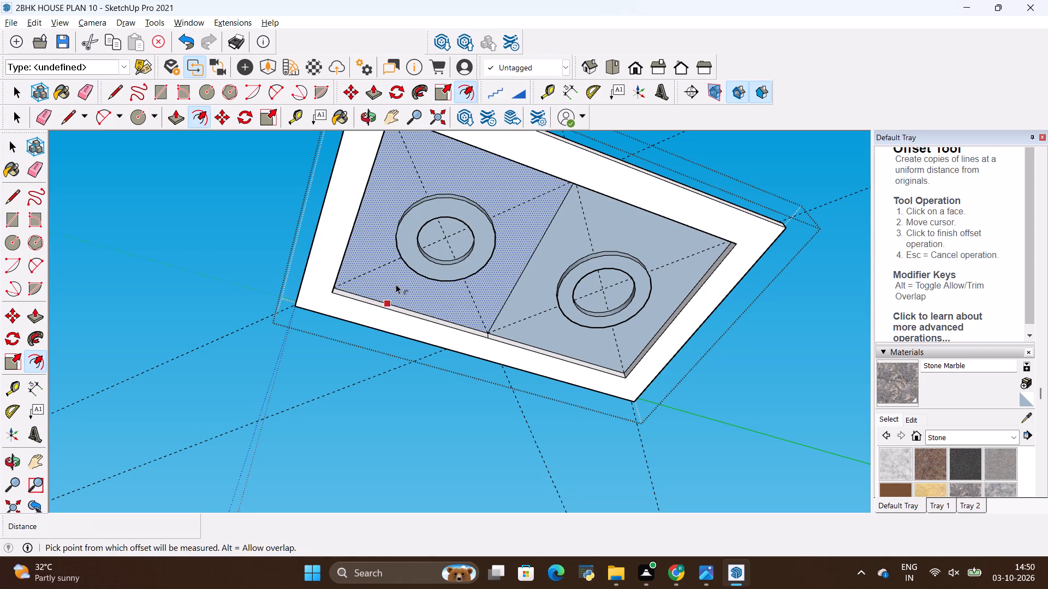
pyautogui.click(392, 292)
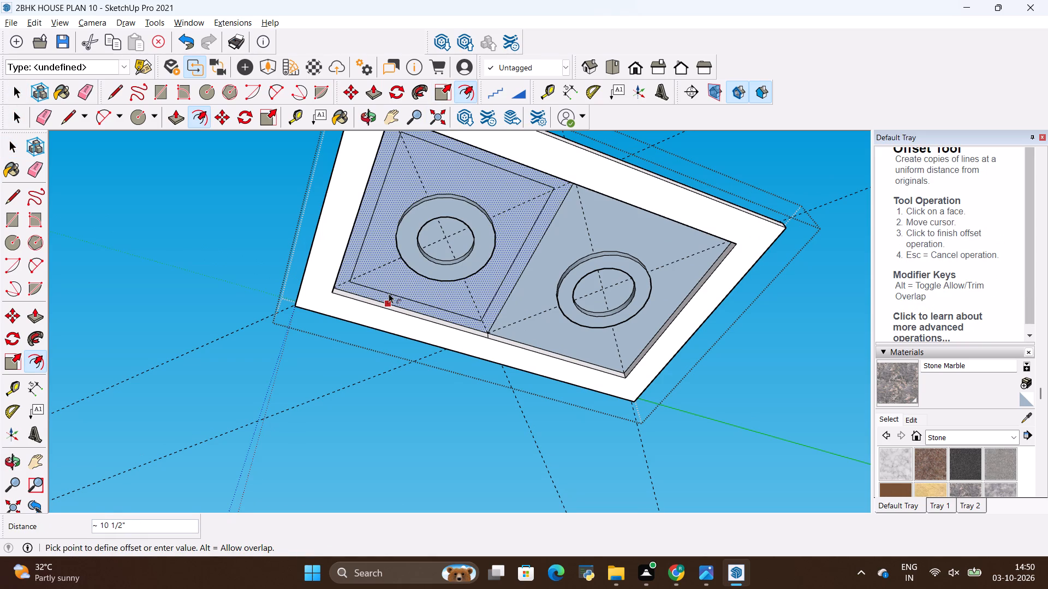
pyautogui.click(389, 293)
pyautogui.click(403, 273)
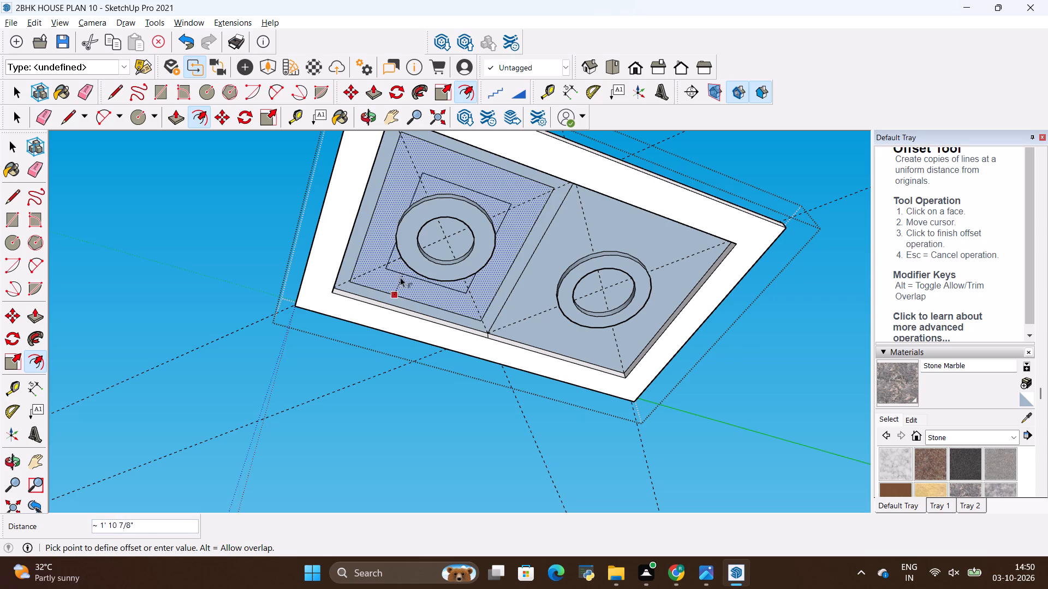
pyautogui.click(397, 289)
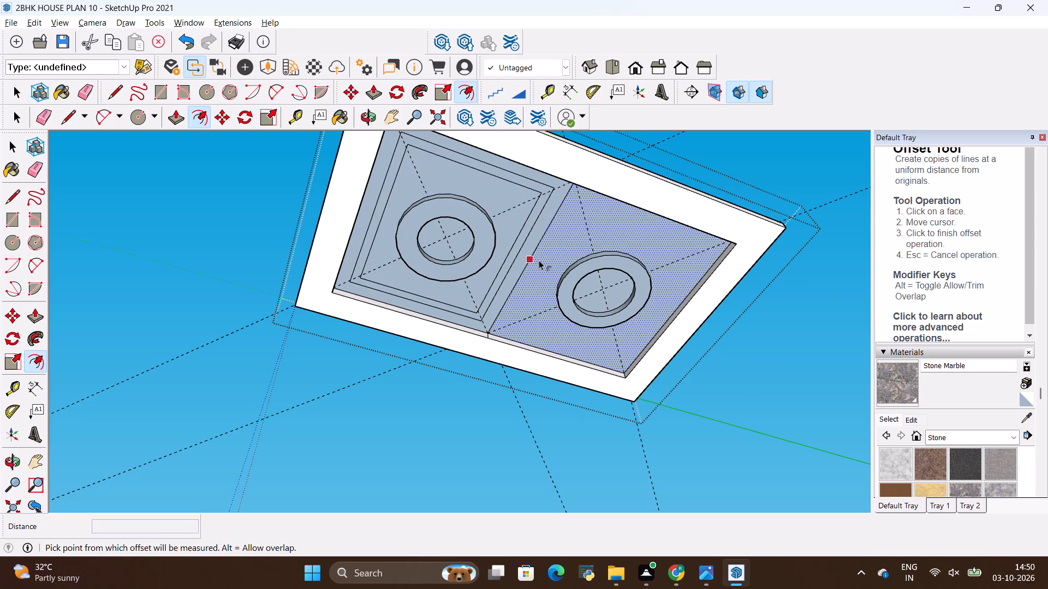
# Offset the other half's ceiling face inward by about 10", and offset the resulting inner face by about 6 1/4".
pyautogui.moveTo(526, 236); pyautogui.dragTo(450, 195, button='middle')
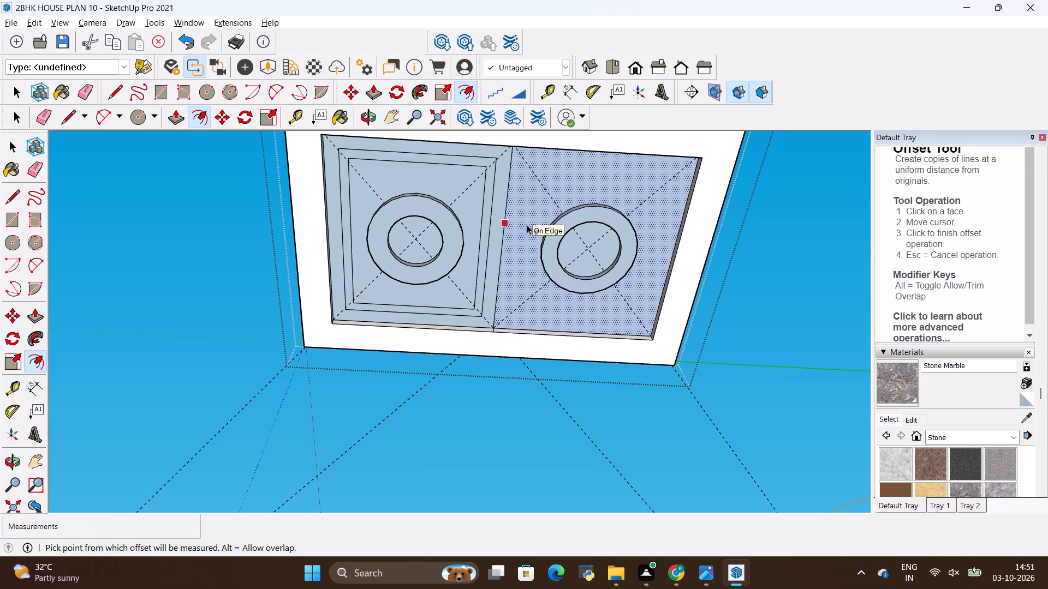
pyautogui.click(527, 225)
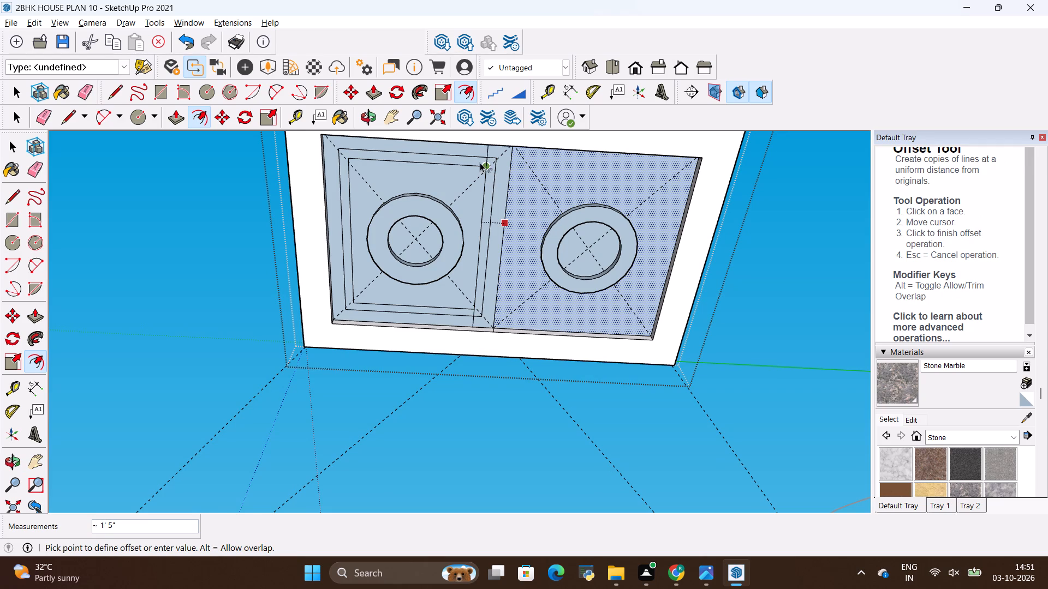
pyautogui.click(510, 293)
pyautogui.click(523, 272)
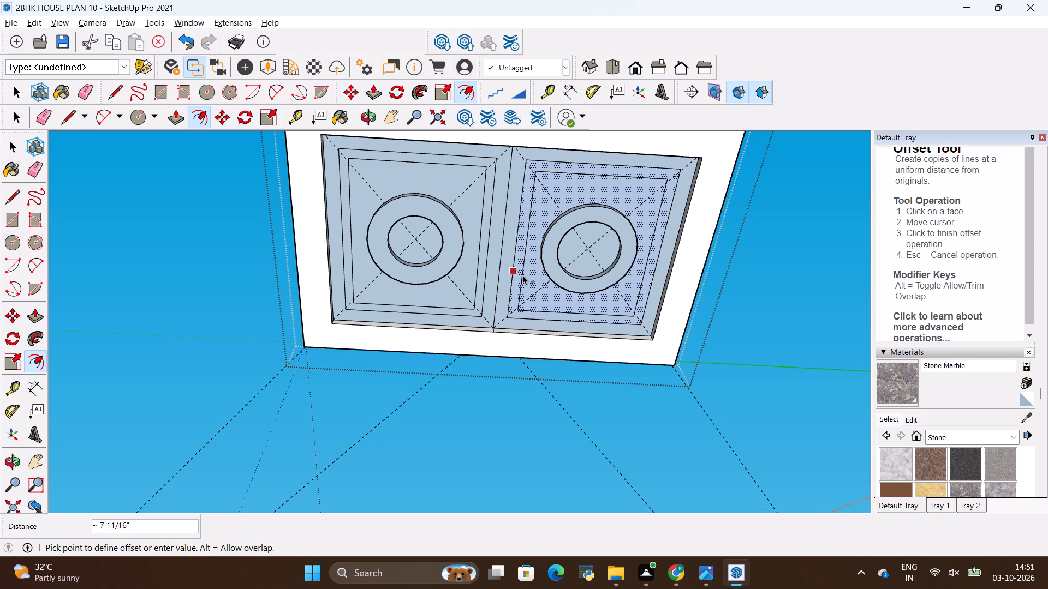
pyautogui.click(521, 273)
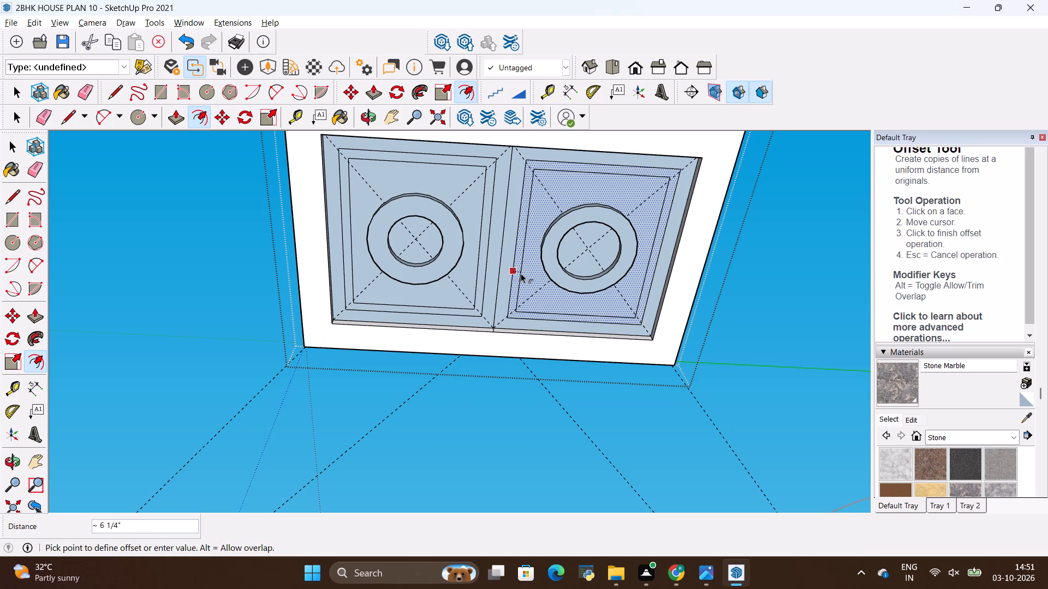
# Pull the narrow frame strip between the two offset outlines down by 6", and repeat that extrusion on the other half's strip.
pyautogui.press('p')
pyautogui.scroll(4, 550, 177)
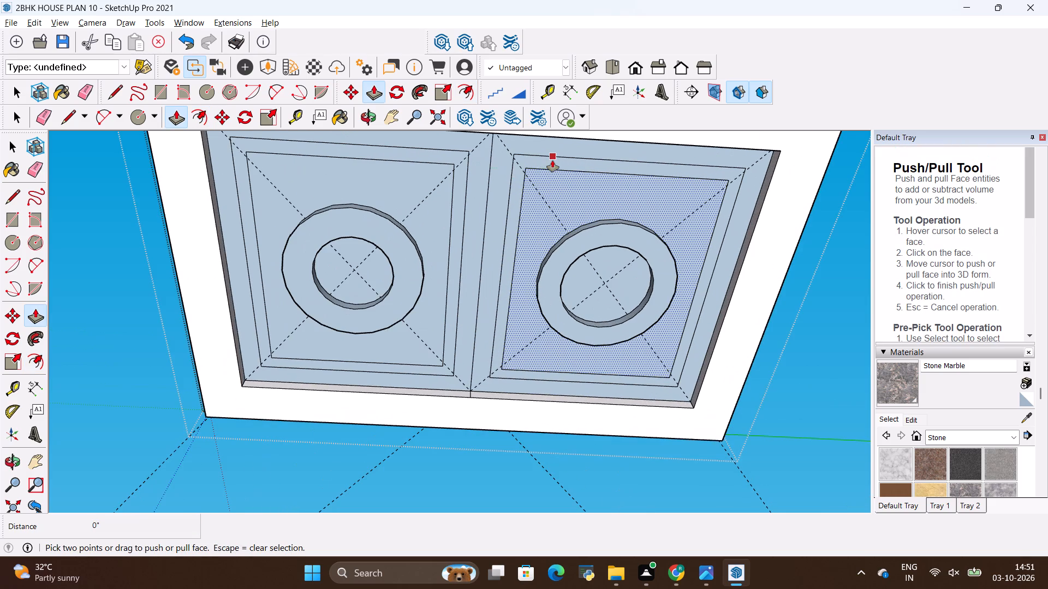
pyautogui.scroll(1, 583, 174)
pyautogui.press('space')
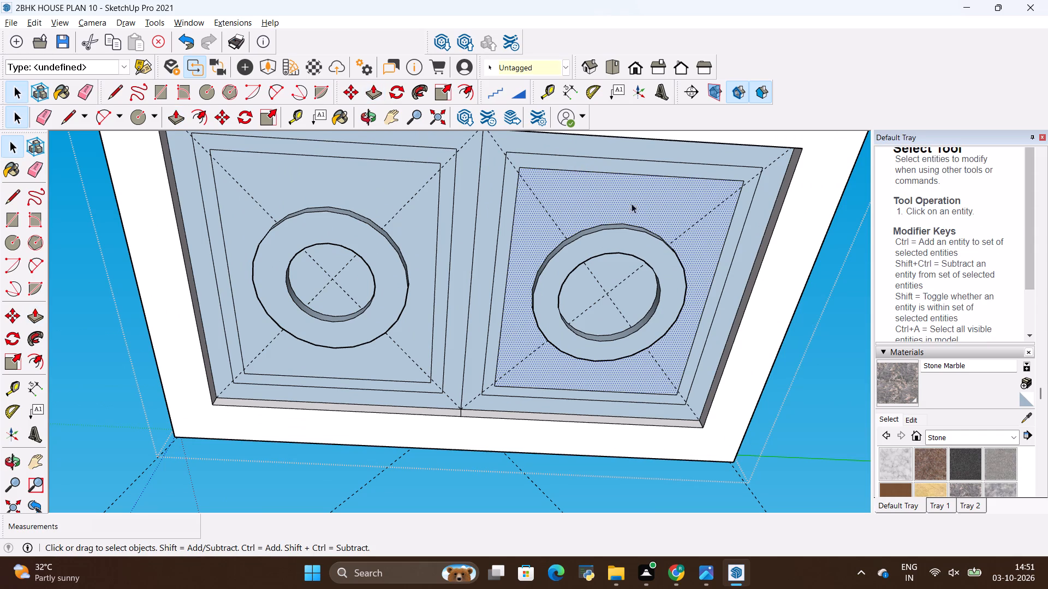
pyautogui.click(819, 336)
pyautogui.doubleClick(695, 255)
pyautogui.click(856, 355)
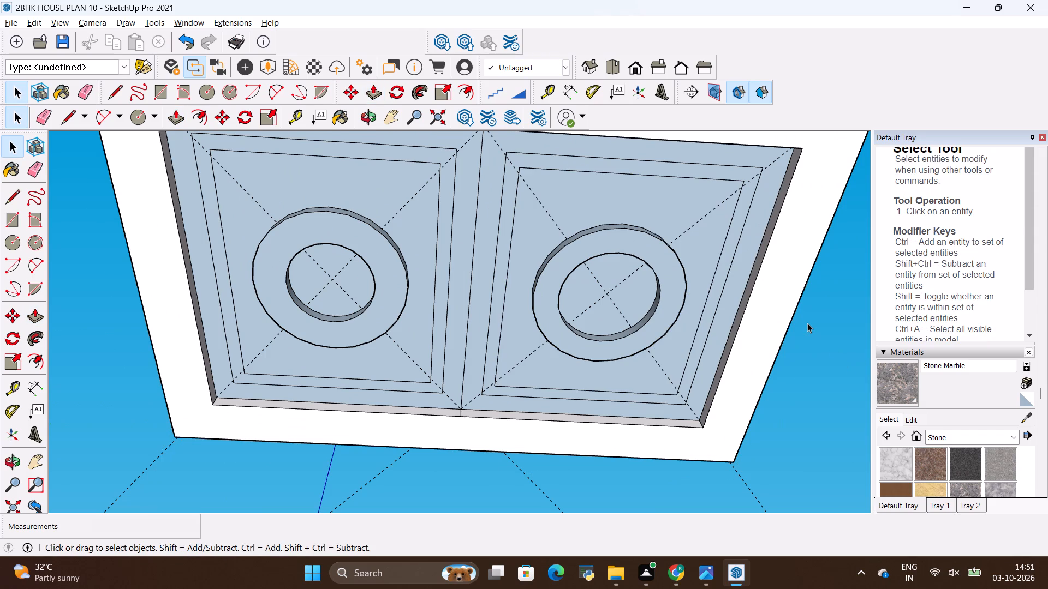
pyautogui.press('space')
pyautogui.doubleClick(672, 193)
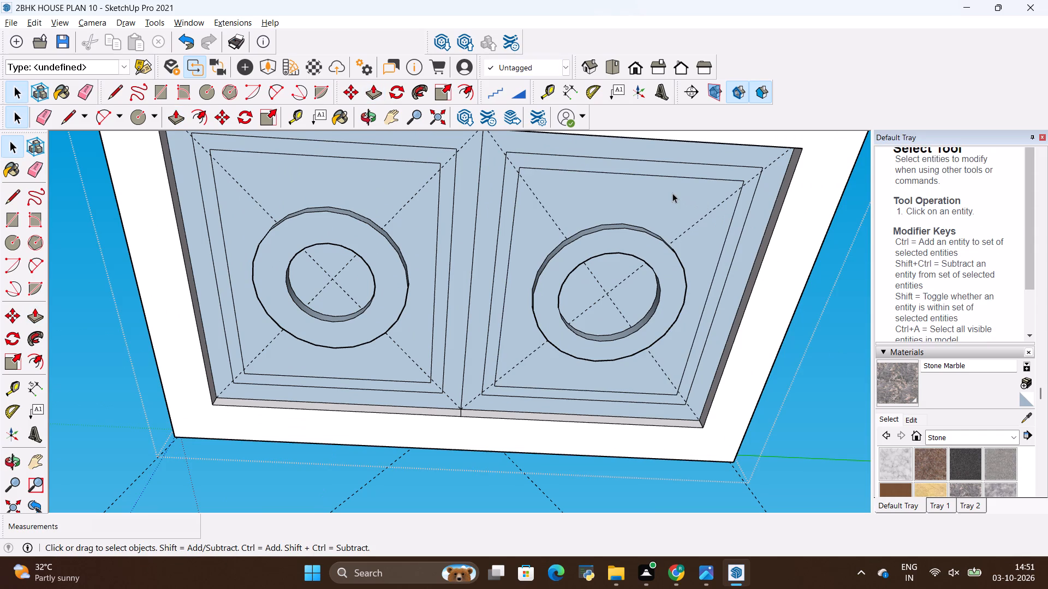
pyautogui.press('p')
pyautogui.click(681, 168)
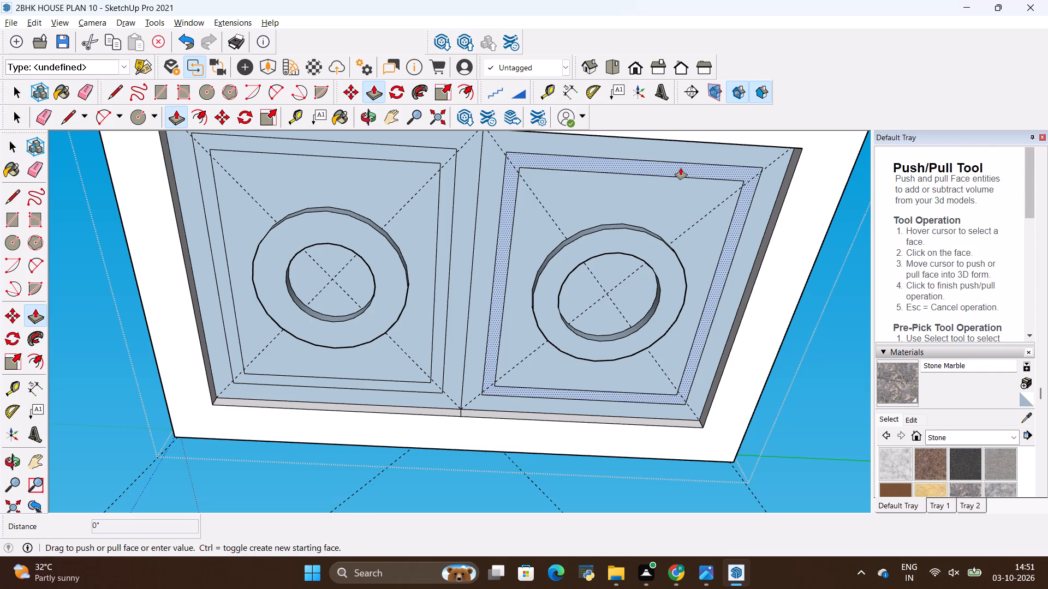
pyautogui.press('BackSpace')
pyautogui.press('6')
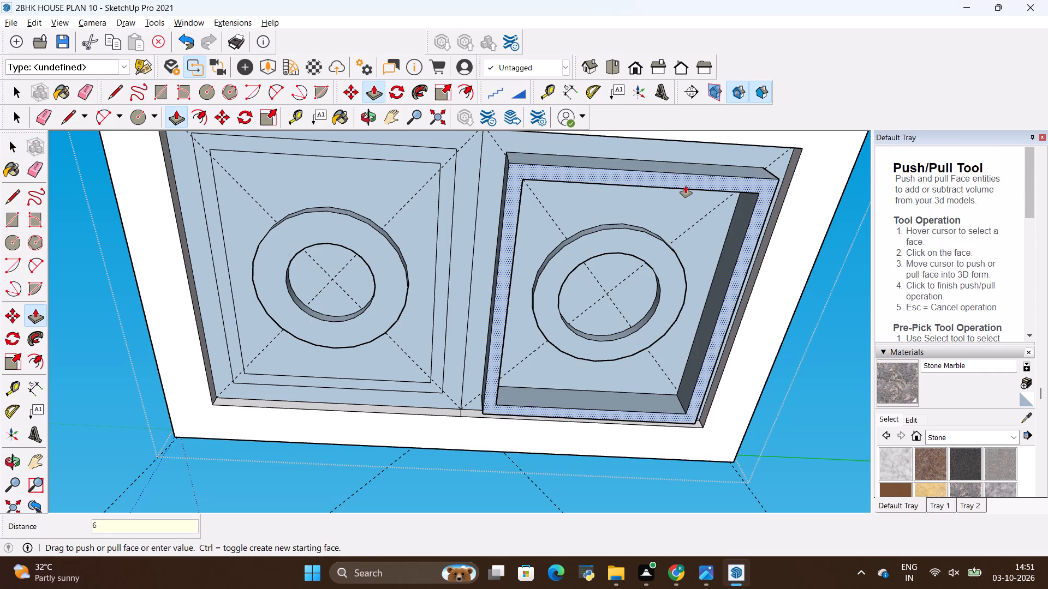
pyautogui.hotkey('shift', '"')
pyautogui.press('Return')
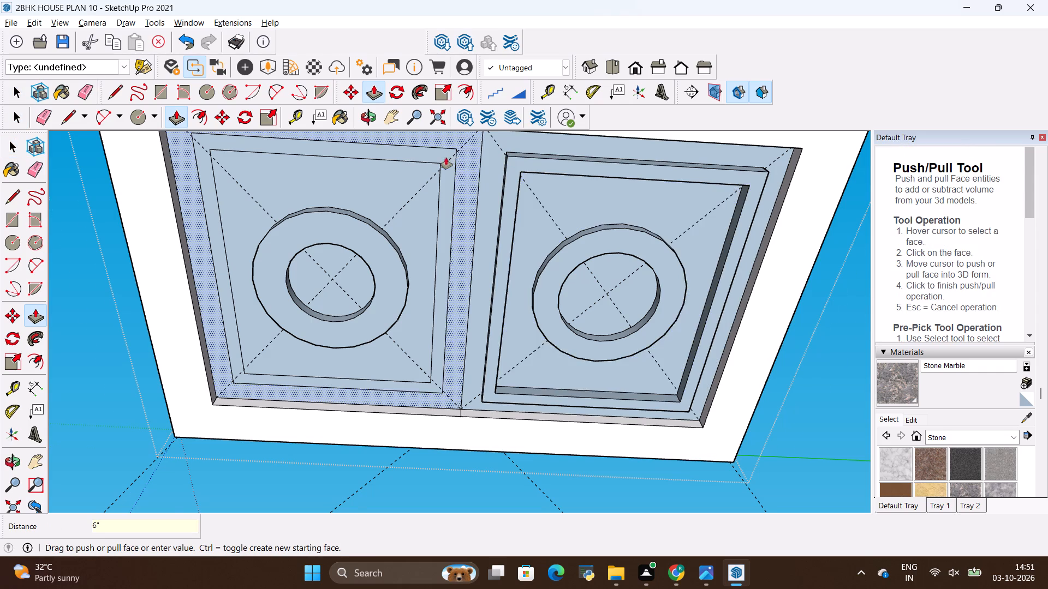
pyautogui.scroll(2, 446, 158)
pyautogui.doubleClick(418, 152)
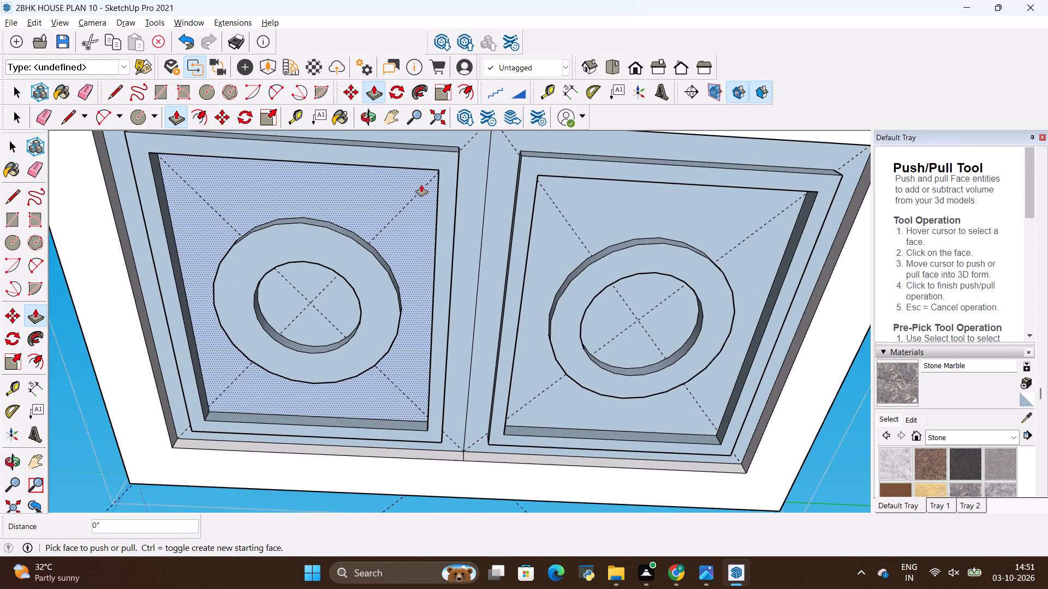
# Erase the diagonal construction guides crossing both halves of the ceiling panel.
pyautogui.press('e')
pyautogui.moveTo(404, 183); pyautogui.dragTo(413, 201)
pyautogui.moveTo(236, 200); pyautogui.dragTo(175, 235)
pyautogui.hotkey('alt', 'BackSpace')
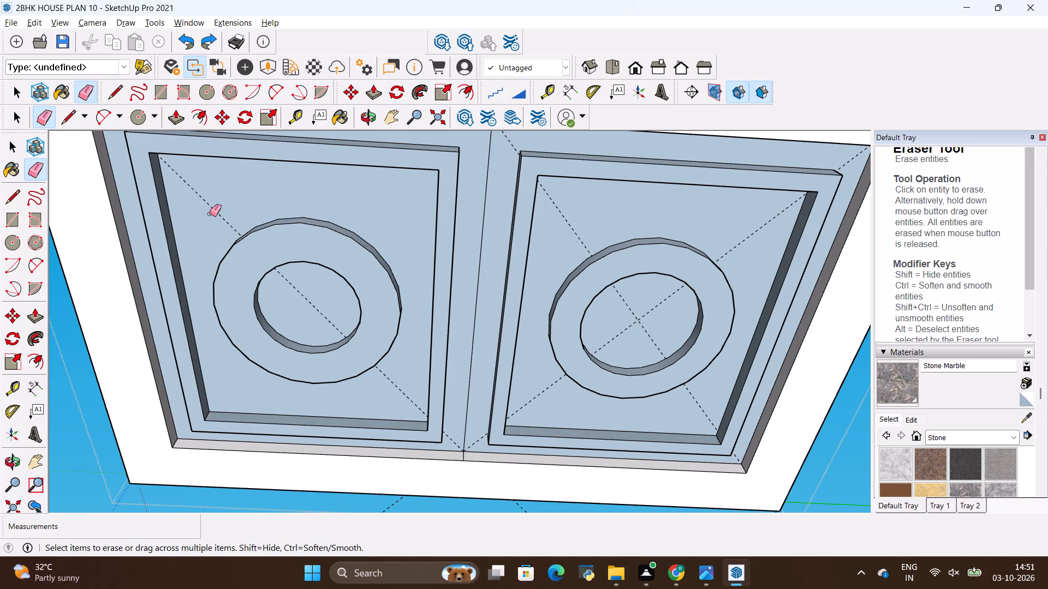
pyautogui.moveTo(218, 208); pyautogui.dragTo(218, 216)
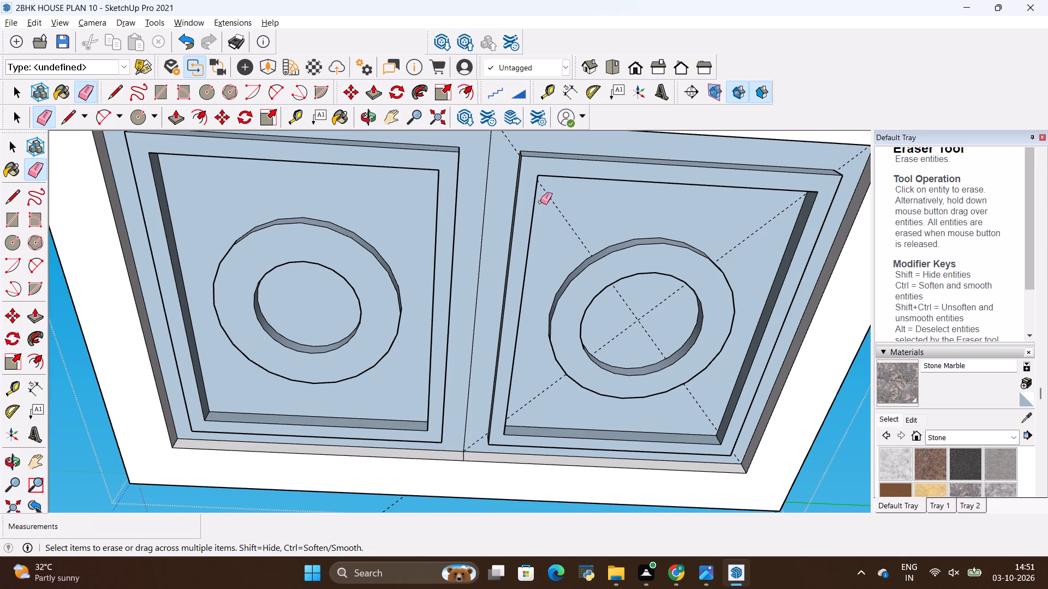
pyautogui.moveTo(567, 202); pyautogui.dragTo(561, 220)
pyautogui.moveTo(740, 240); pyautogui.dragTo(755, 242)
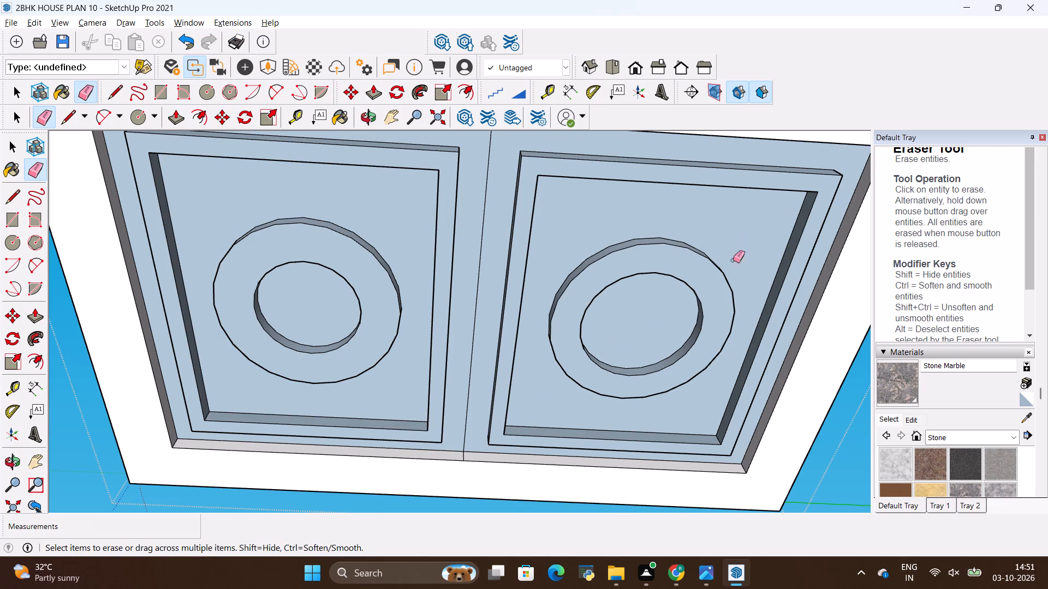
# Reverse the inner panel, outer margin and frame strip faces in the half farther from the blue axis.
pyautogui.scroll(-6, 678, 287)
pyautogui.scroll(3, 571, 237)
pyautogui.press('space')
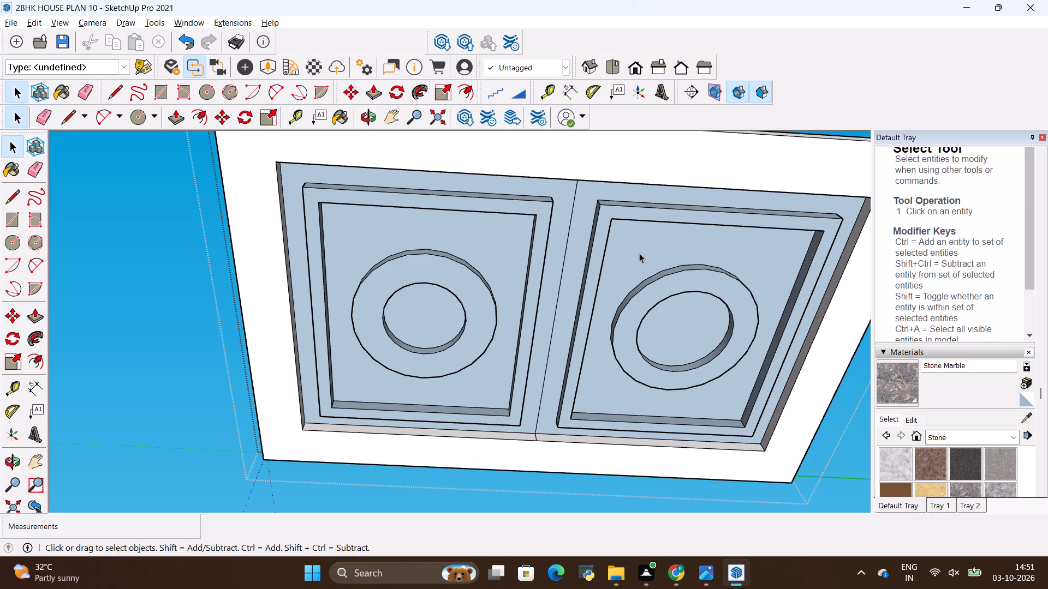
pyautogui.rightClick(639, 250)
pyautogui.click(688, 377)
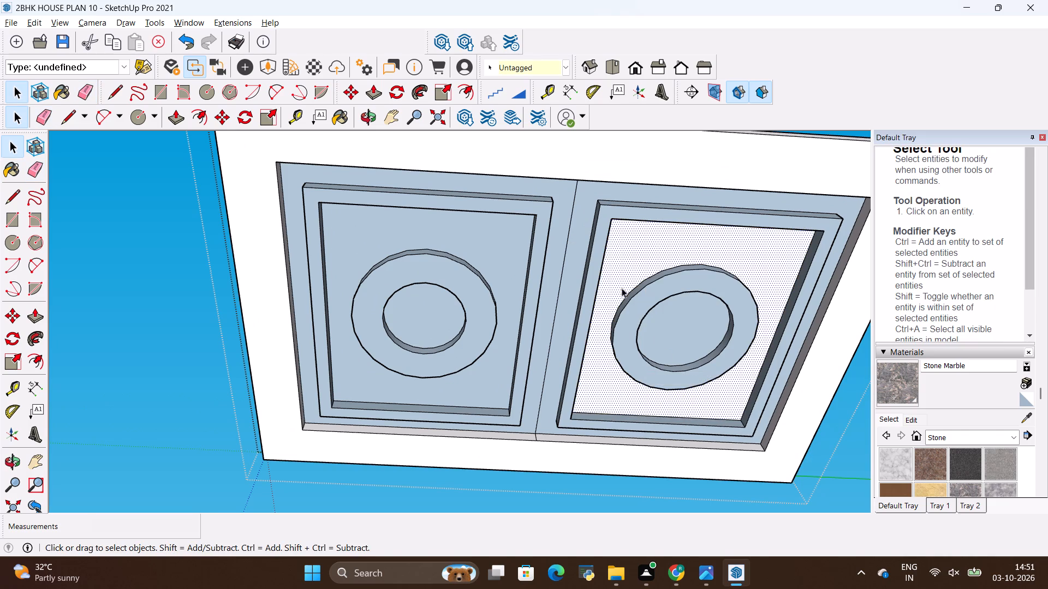
pyautogui.rightClick(578, 256)
pyautogui.click(632, 381)
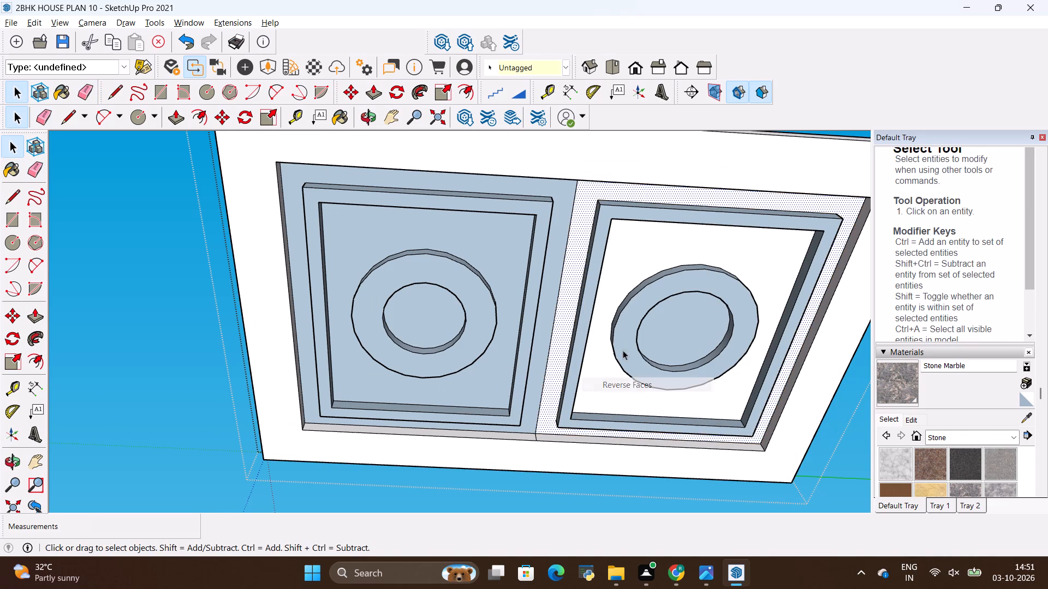
pyautogui.rightClick(600, 251)
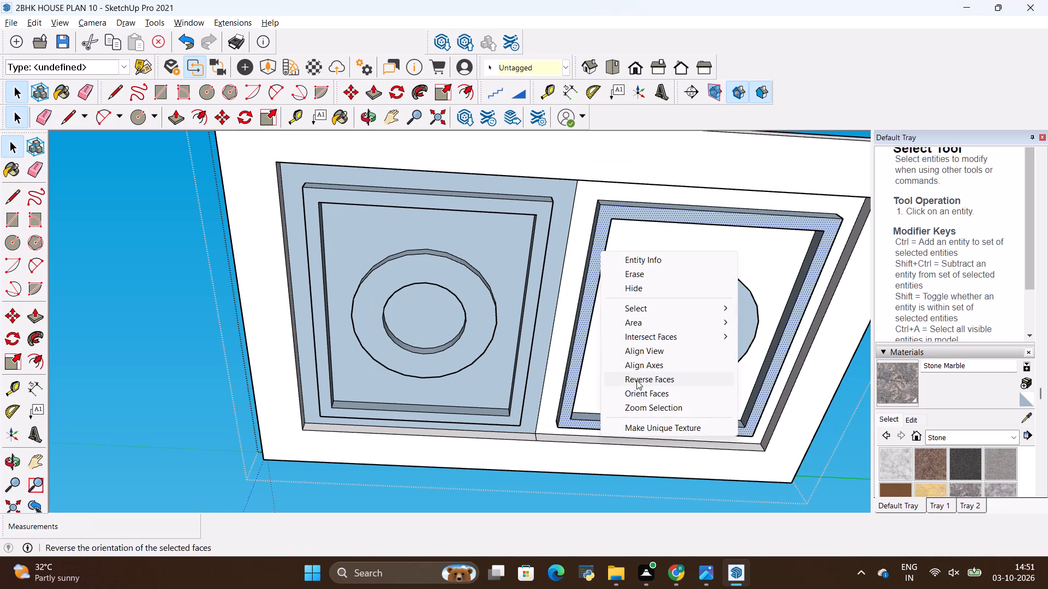
pyautogui.click(636, 380)
# Reverse the outer margin, inner panel, circular ring and frame strip faces in the half nearest the blue axis.
pyautogui.rightClick(543, 299)
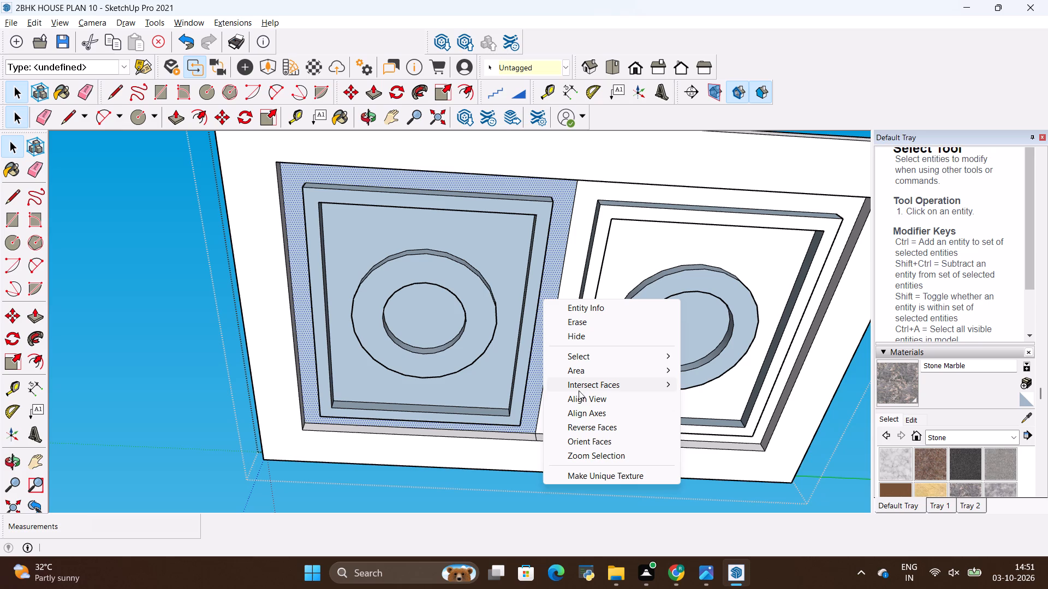
pyautogui.click(592, 422)
pyautogui.rightClick(500, 265)
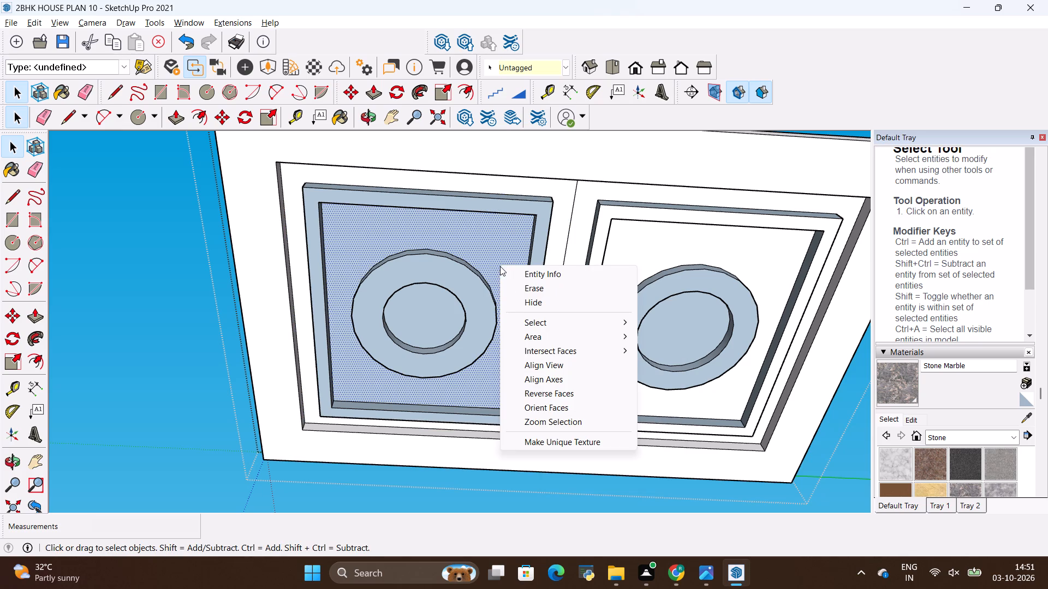
pyautogui.click(549, 388)
pyautogui.rightClick(479, 325)
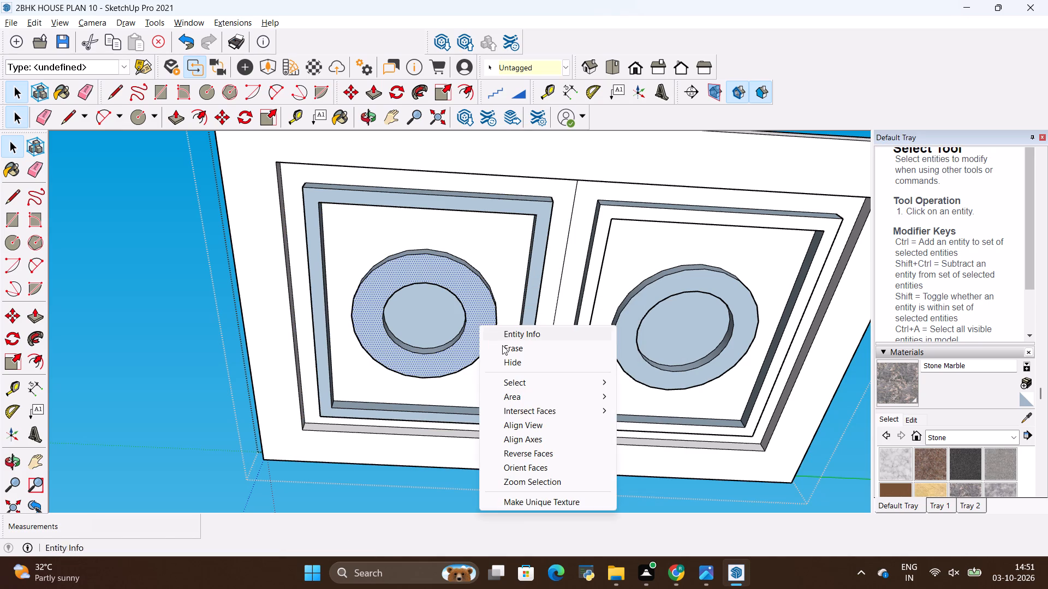
pyautogui.click(530, 447)
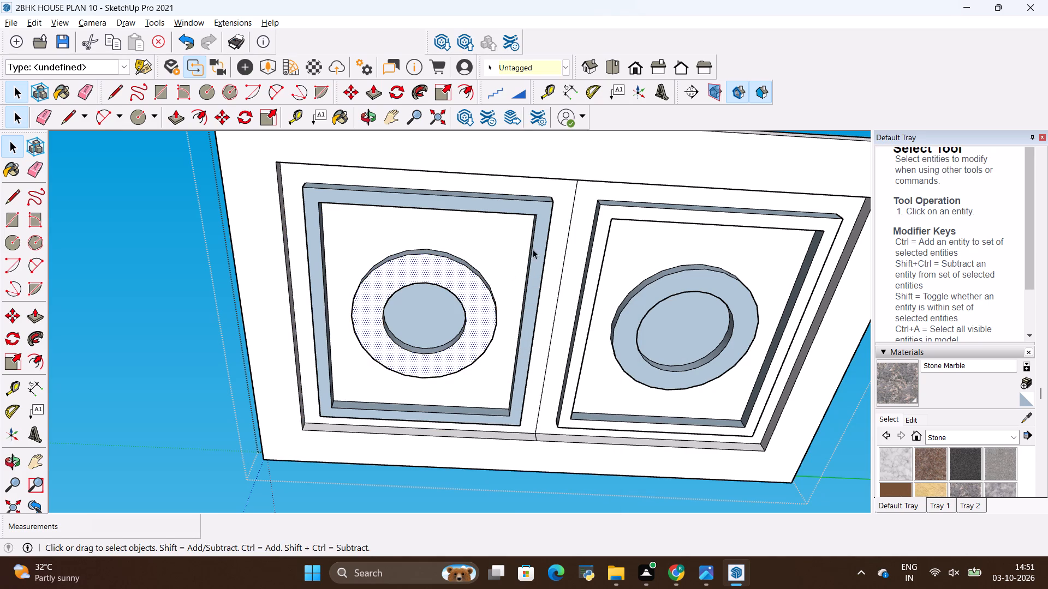
pyautogui.rightClick(543, 247)
pyautogui.rightClick(584, 380)
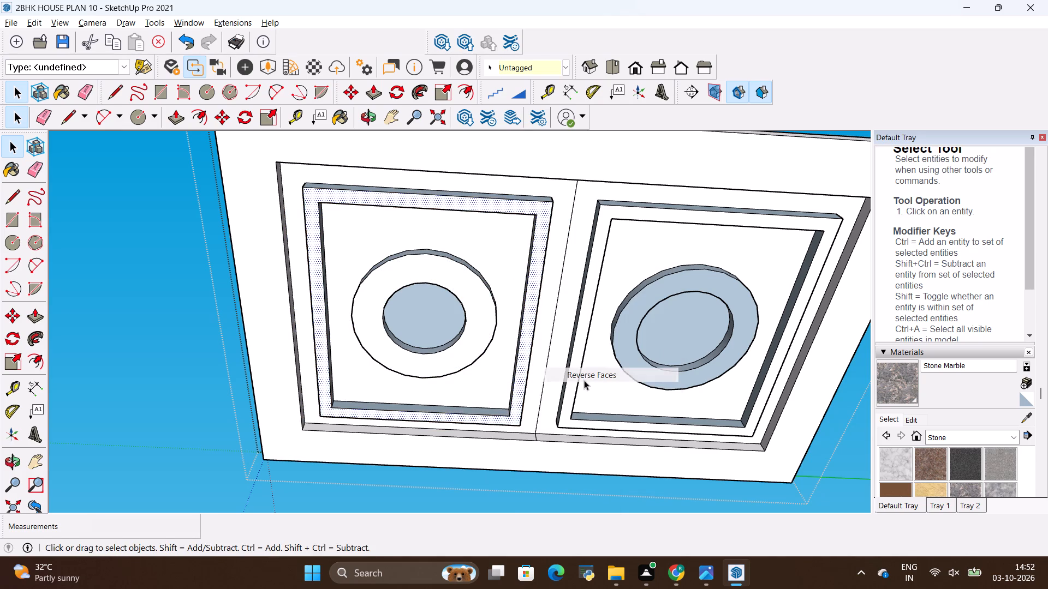
# Reverse the circular ring face in the half farther from the blue axis and the central disc faces in both halves.
pyautogui.rightClick(626, 334)
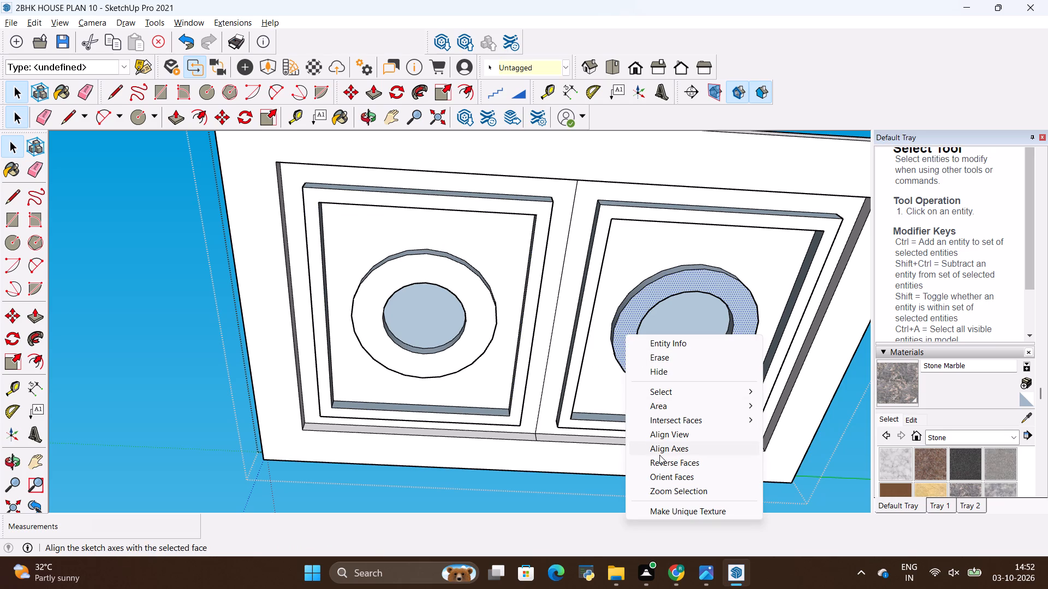
pyautogui.click(662, 464)
pyautogui.rightClick(678, 339)
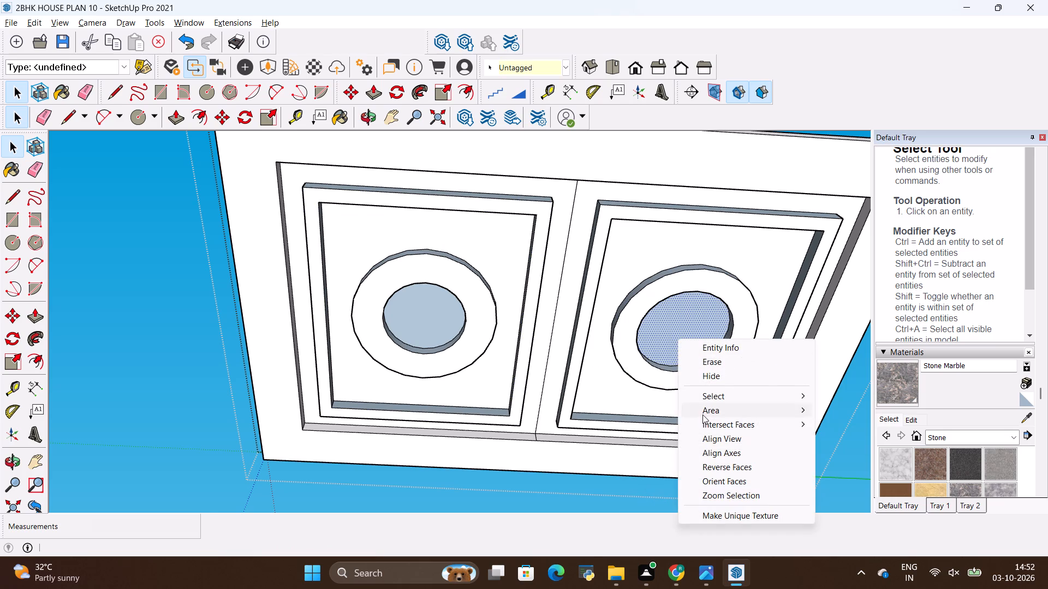
pyautogui.click(709, 461)
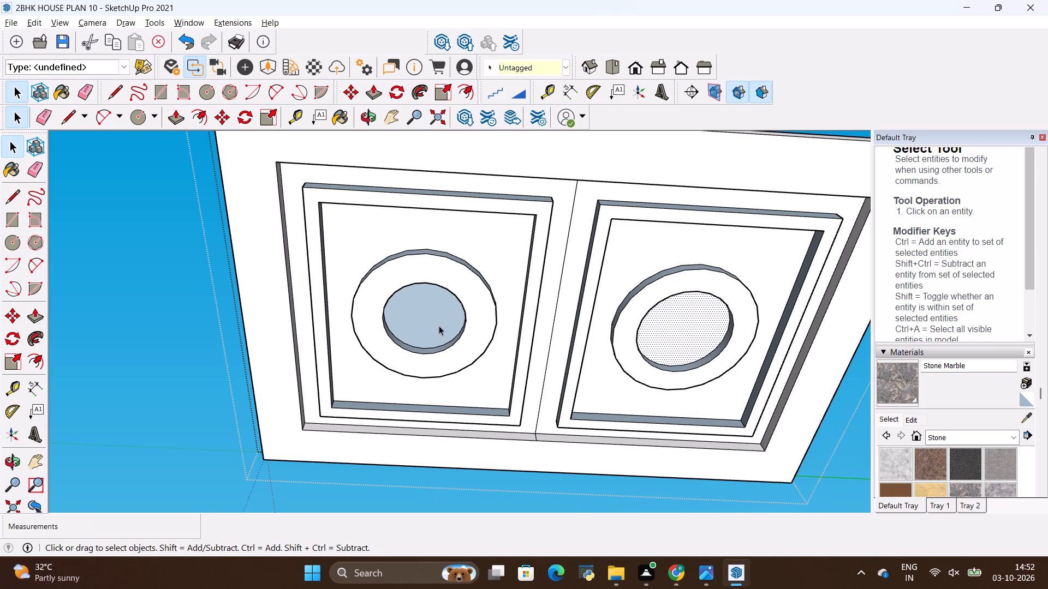
pyautogui.rightClick(438, 325)
pyautogui.click(487, 455)
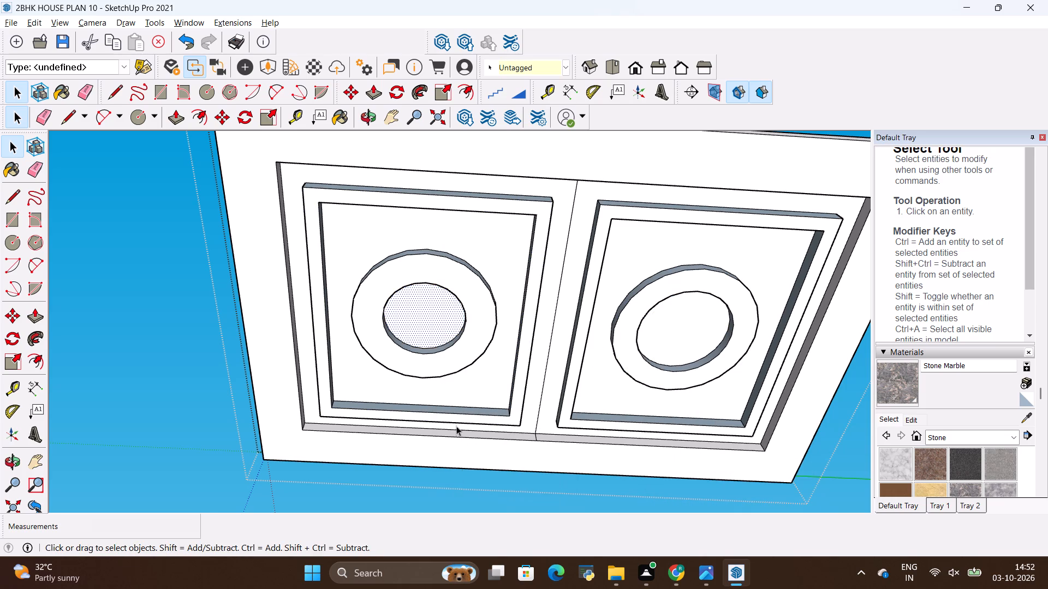
# Paint the circular rings in both halves of the ceiling panel with 0022_Maroon from the Colors-Named collection.
pyautogui.scroll(-3, 477, 358)
pyautogui.moveTo(489, 348); pyautogui.dragTo(475, 334, button='middle')
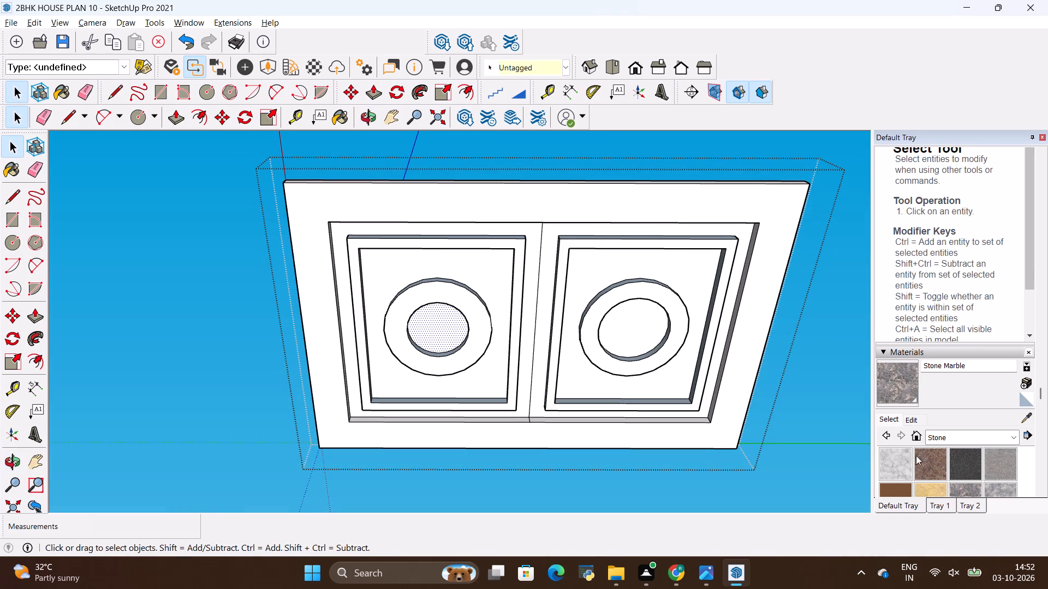
pyautogui.scroll(-2, 952, 425)
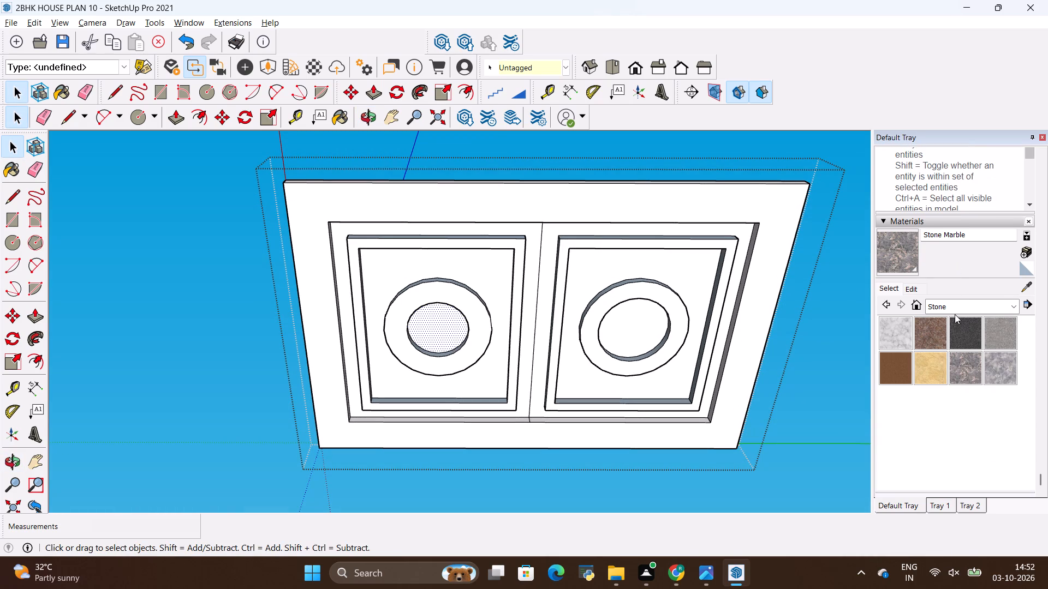
pyautogui.click(951, 309)
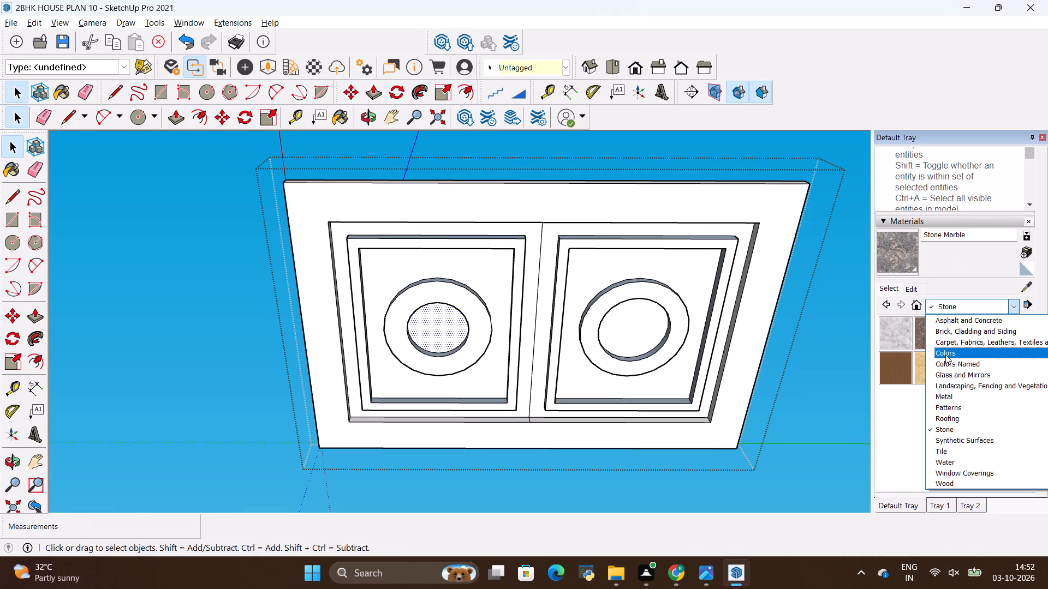
pyautogui.click(950, 365)
pyautogui.scroll(-1, 937, 380)
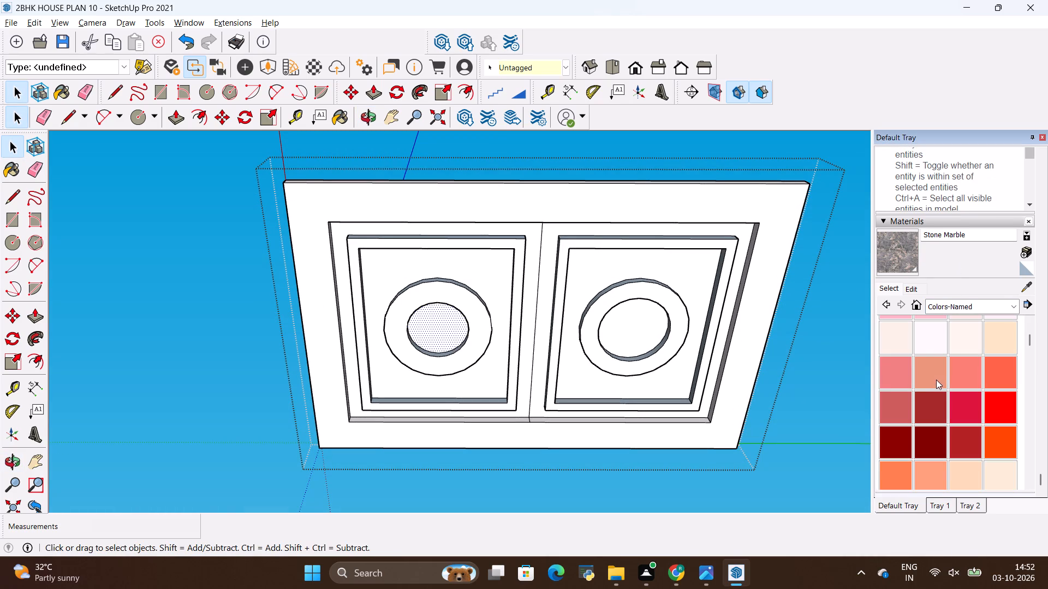
pyautogui.scroll(1, 946, 380)
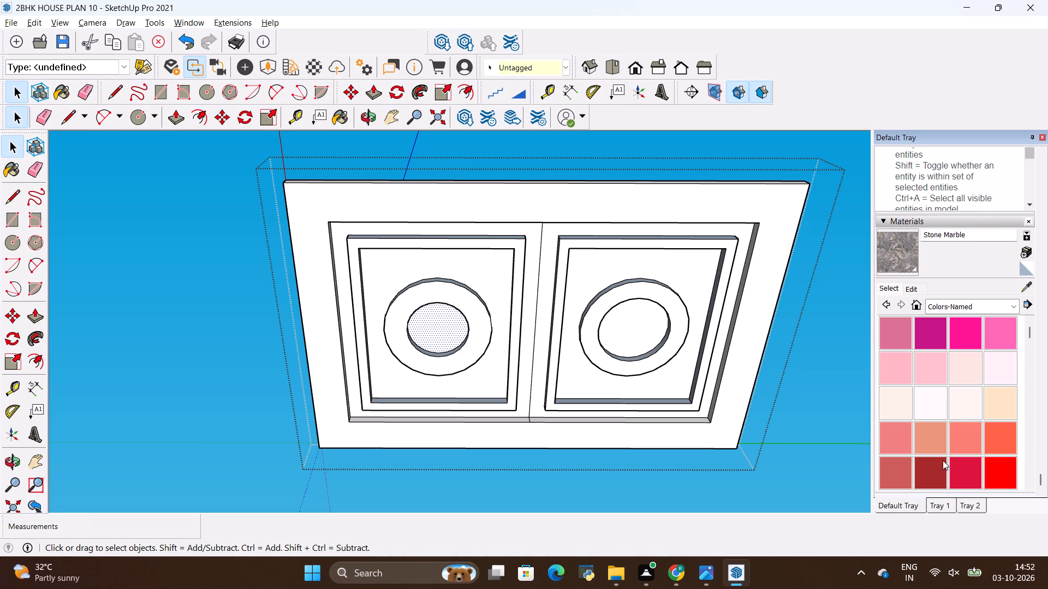
pyautogui.scroll(-2, 916, 382)
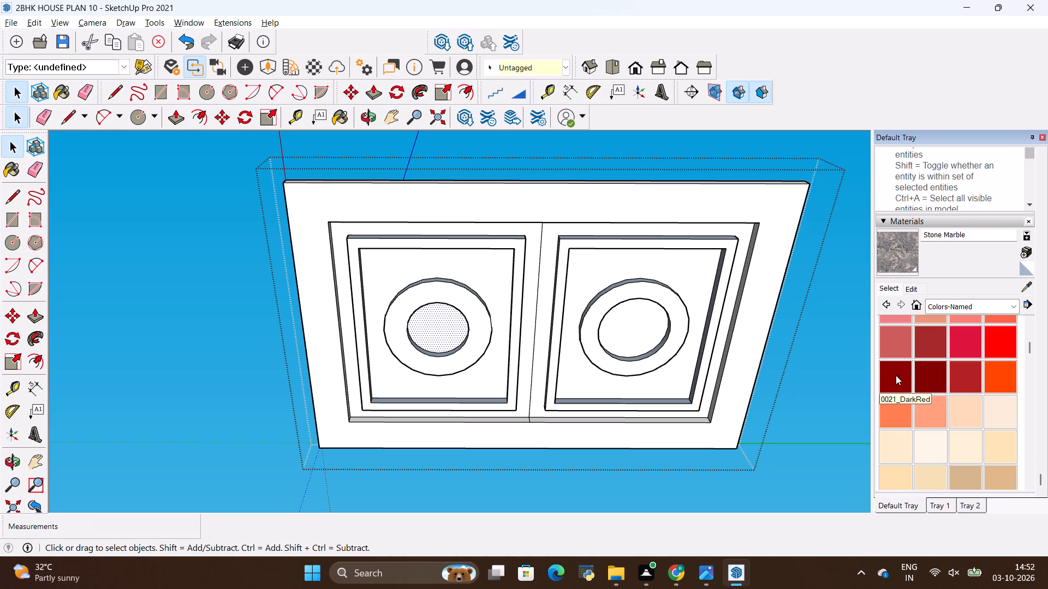
pyautogui.click(934, 368)
pyautogui.scroll(3, 645, 347)
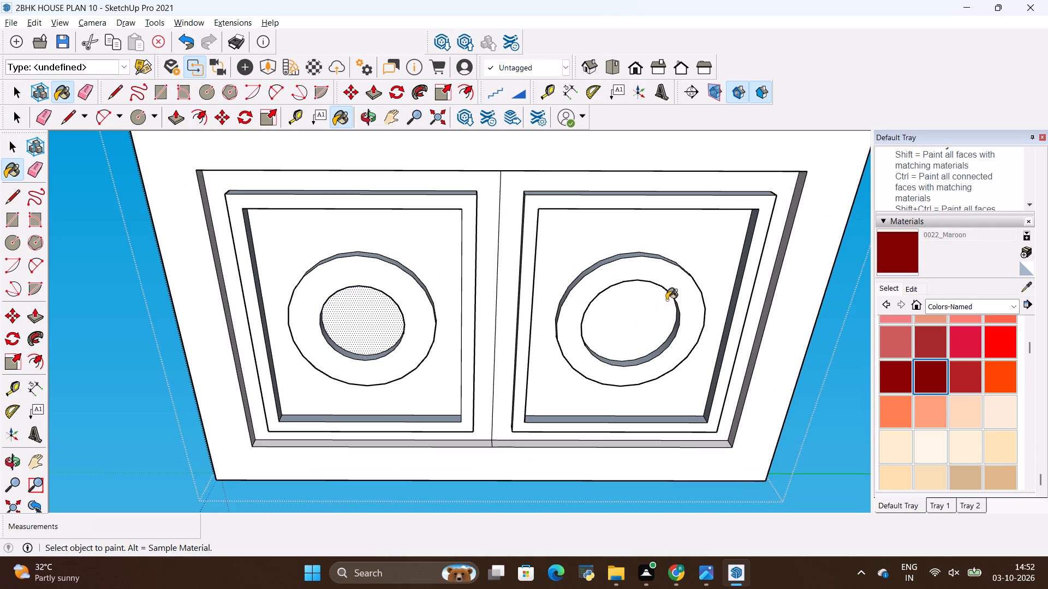
pyautogui.click(674, 290)
pyautogui.click(409, 302)
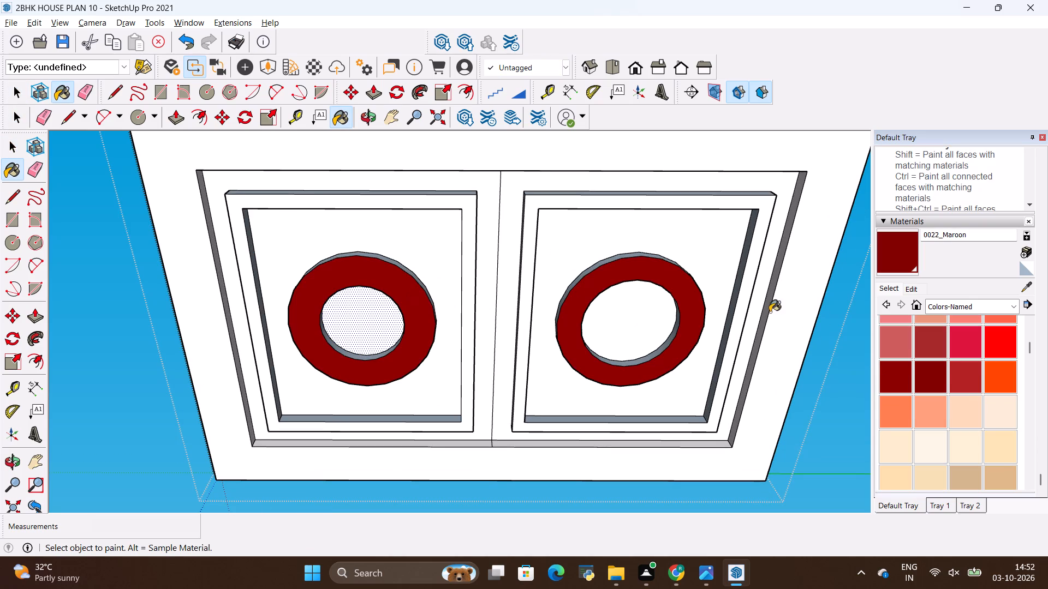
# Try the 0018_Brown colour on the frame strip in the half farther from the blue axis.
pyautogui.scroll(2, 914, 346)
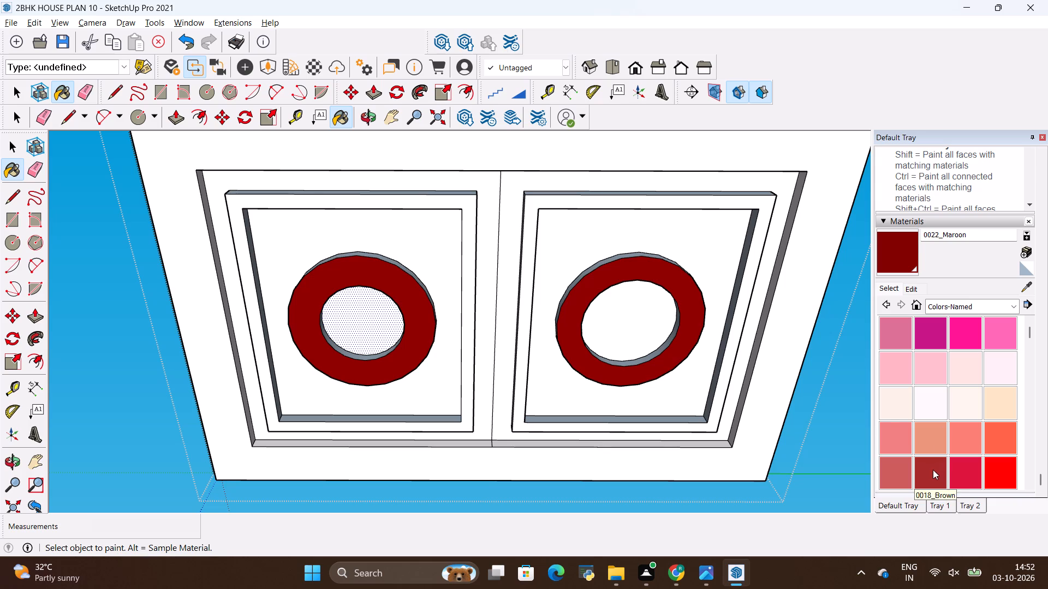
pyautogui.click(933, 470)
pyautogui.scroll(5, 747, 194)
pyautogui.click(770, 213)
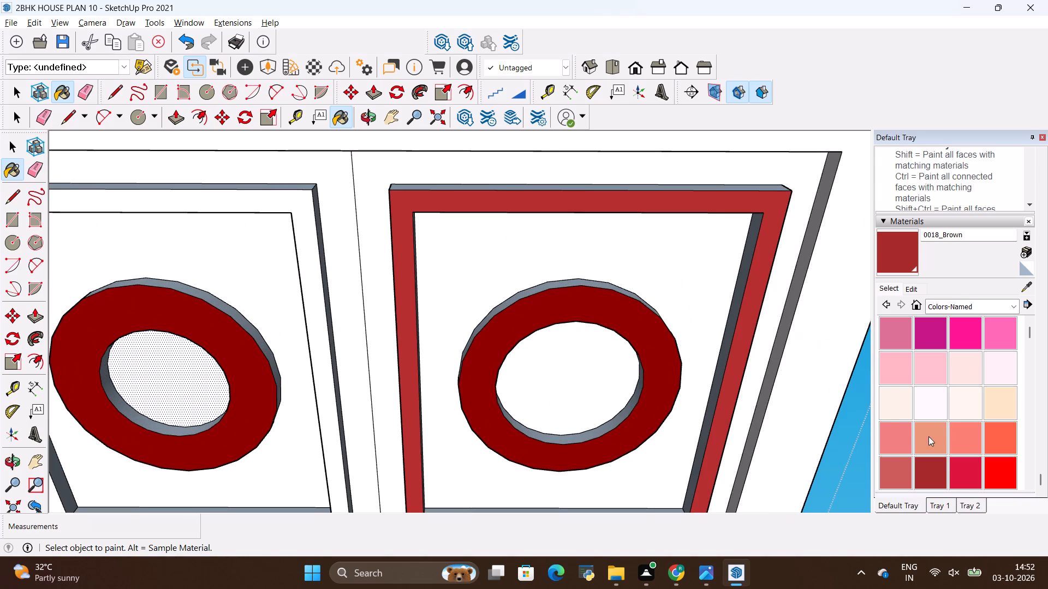
# Paint the frame strips in both halves and the ceiling panel's wide outer border with 0022_Maroon.
pyautogui.scroll(2, 929, 390)
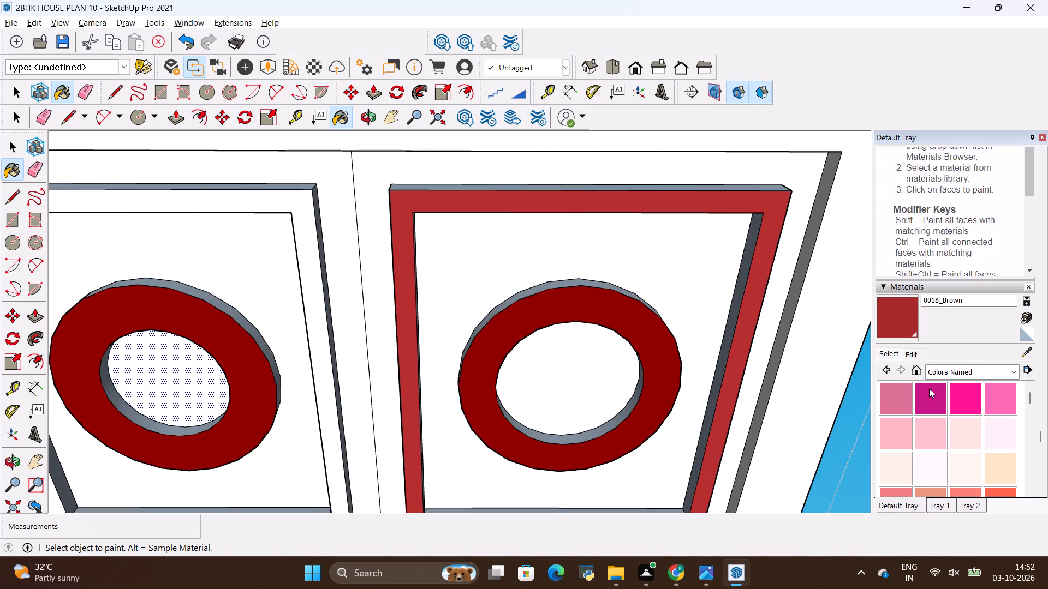
pyautogui.scroll(1, 929, 388)
pyautogui.scroll(-5, 928, 364)
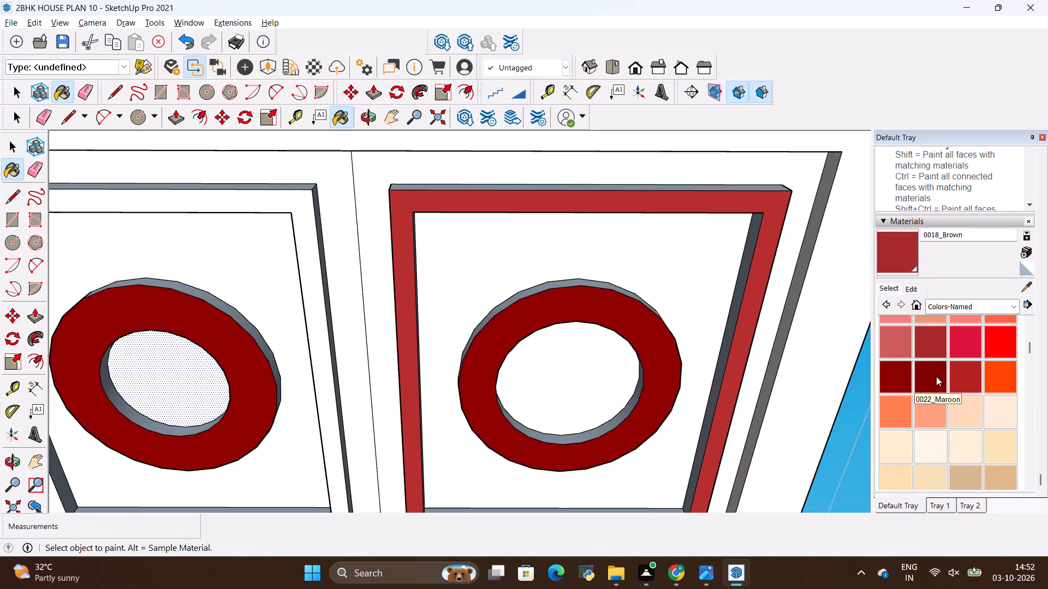
pyautogui.click(936, 376)
pyautogui.click(736, 205)
pyautogui.scroll(-5, 723, 316)
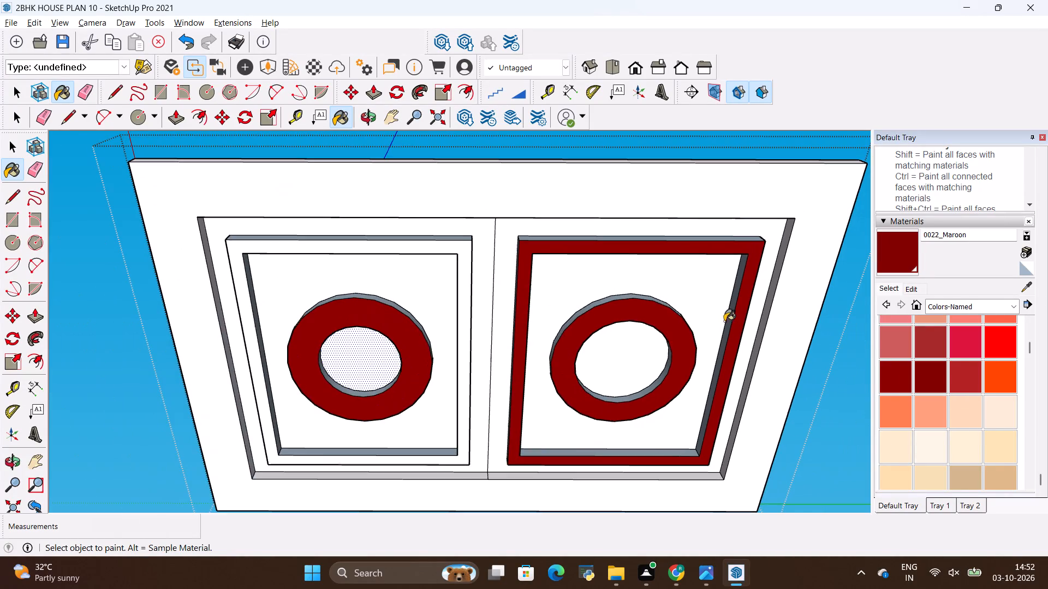
pyautogui.scroll(3, 419, 289)
pyautogui.click(451, 242)
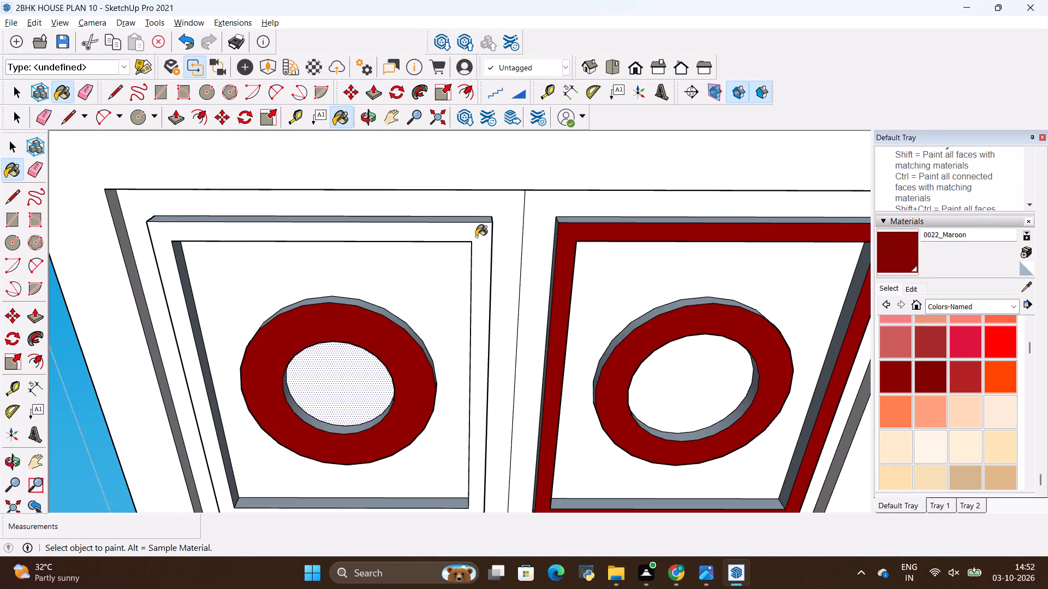
pyautogui.scroll(3, 476, 237)
pyautogui.click(480, 239)
pyautogui.scroll(-4, 484, 289)
pyautogui.click(528, 176)
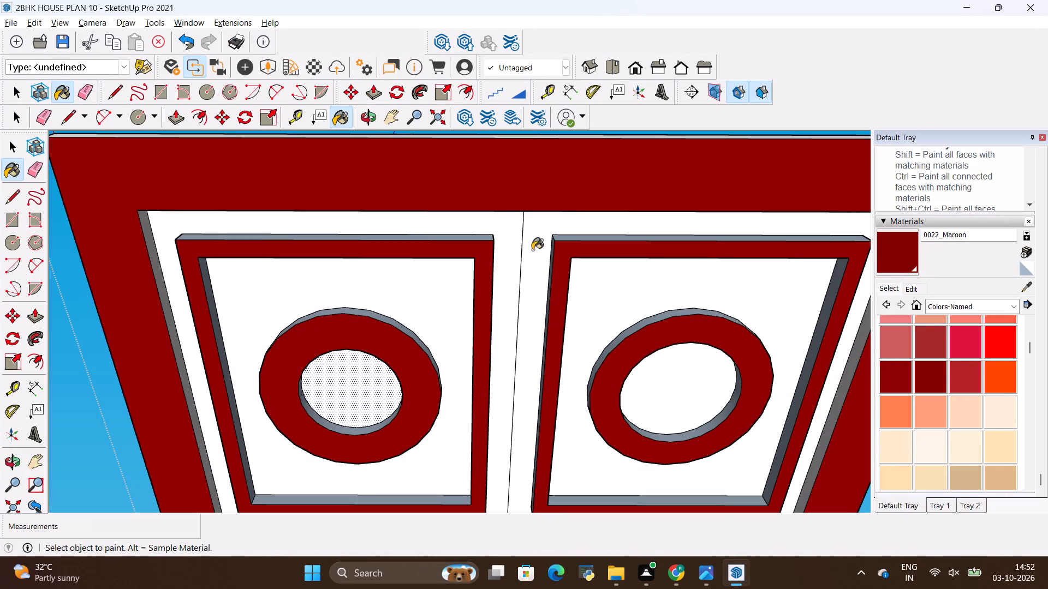
# Erase the dividing line between the two halves of the ceiling panel and close the group.
pyautogui.scroll(-9, 550, 199)
pyautogui.moveTo(550, 199); pyautogui.dragTo(553, 242, button='middle')
pyautogui.scroll(2, 545, 241)
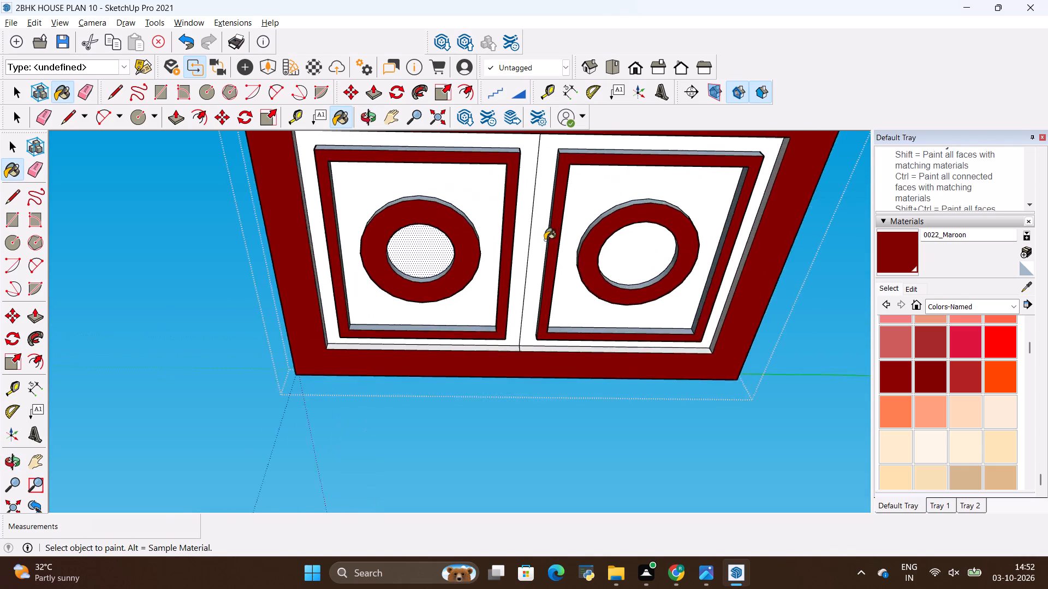
pyautogui.scroll(5, 545, 240)
pyautogui.press('e')
pyautogui.moveTo(526, 236); pyautogui.dragTo(518, 245)
pyautogui.scroll(-8, 533, 325)
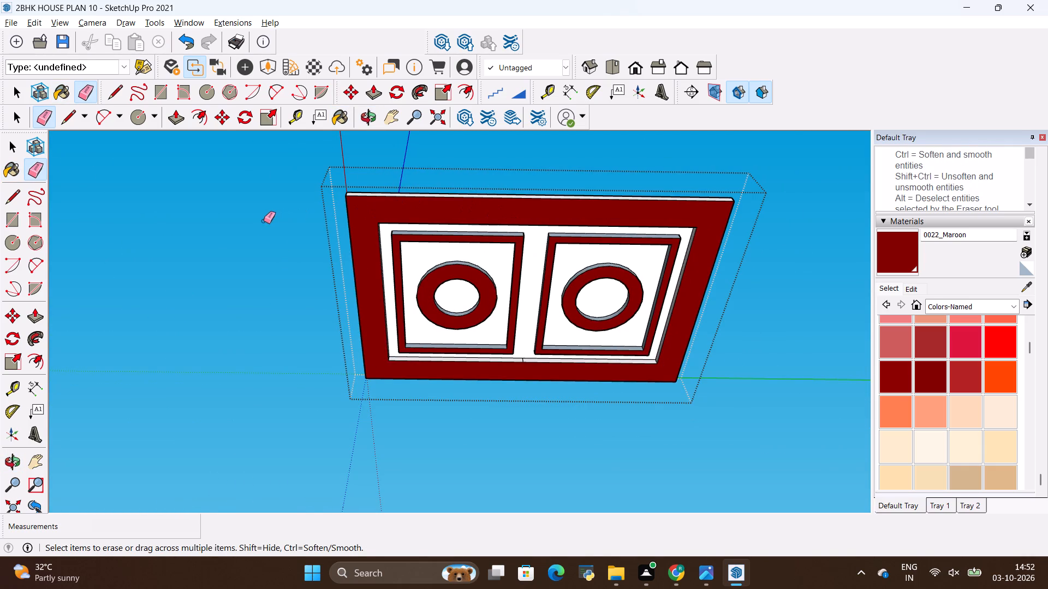
pyautogui.press('space')
pyautogui.click(264, 221)
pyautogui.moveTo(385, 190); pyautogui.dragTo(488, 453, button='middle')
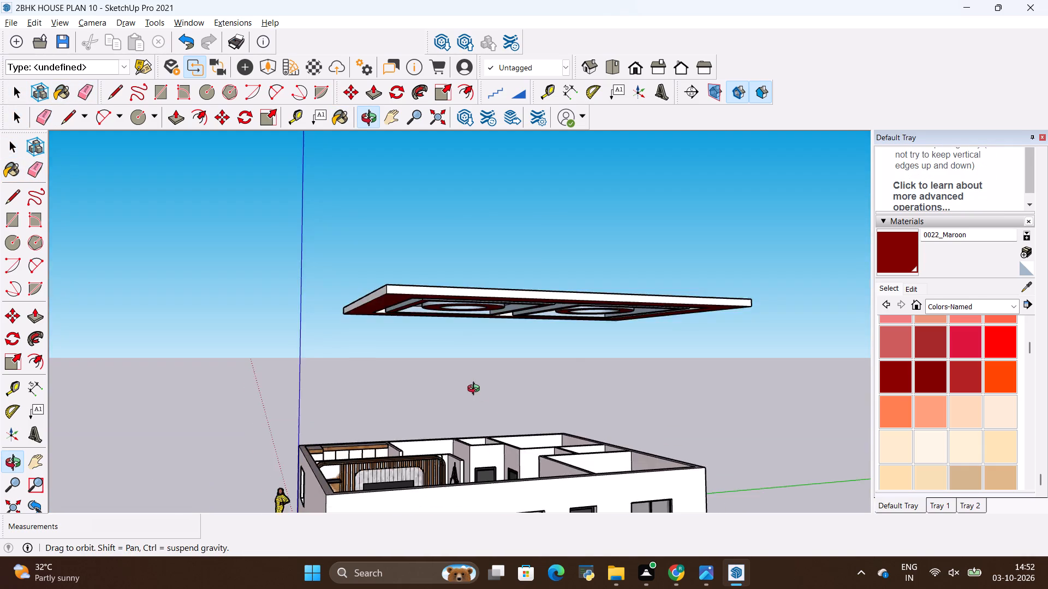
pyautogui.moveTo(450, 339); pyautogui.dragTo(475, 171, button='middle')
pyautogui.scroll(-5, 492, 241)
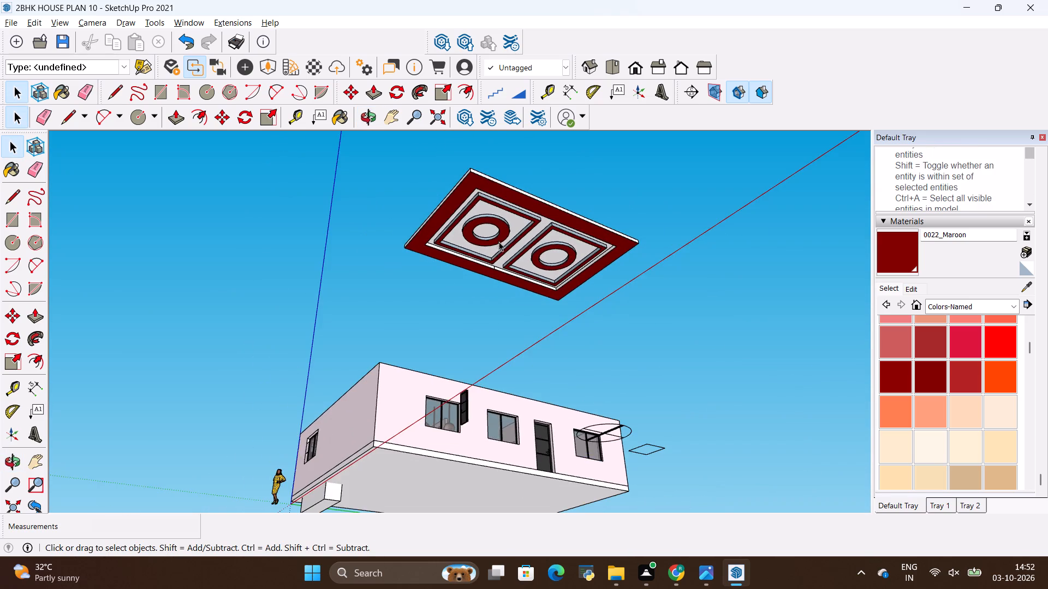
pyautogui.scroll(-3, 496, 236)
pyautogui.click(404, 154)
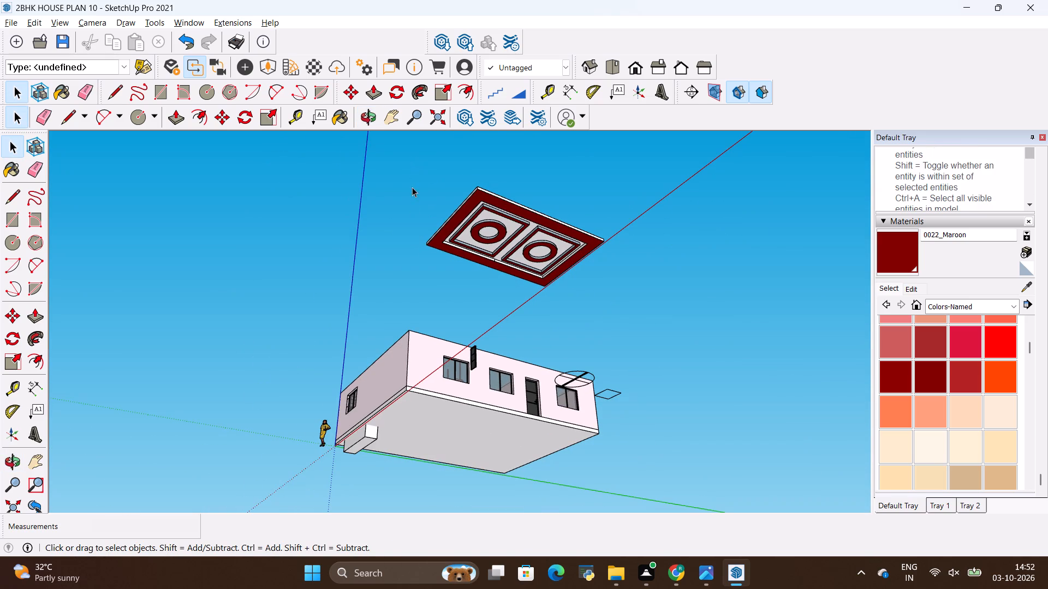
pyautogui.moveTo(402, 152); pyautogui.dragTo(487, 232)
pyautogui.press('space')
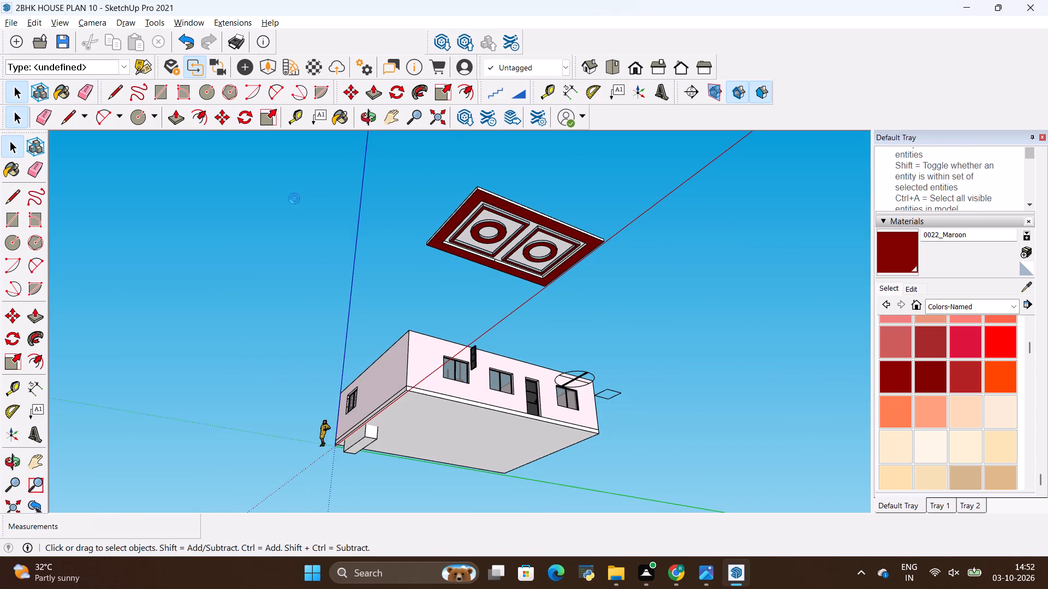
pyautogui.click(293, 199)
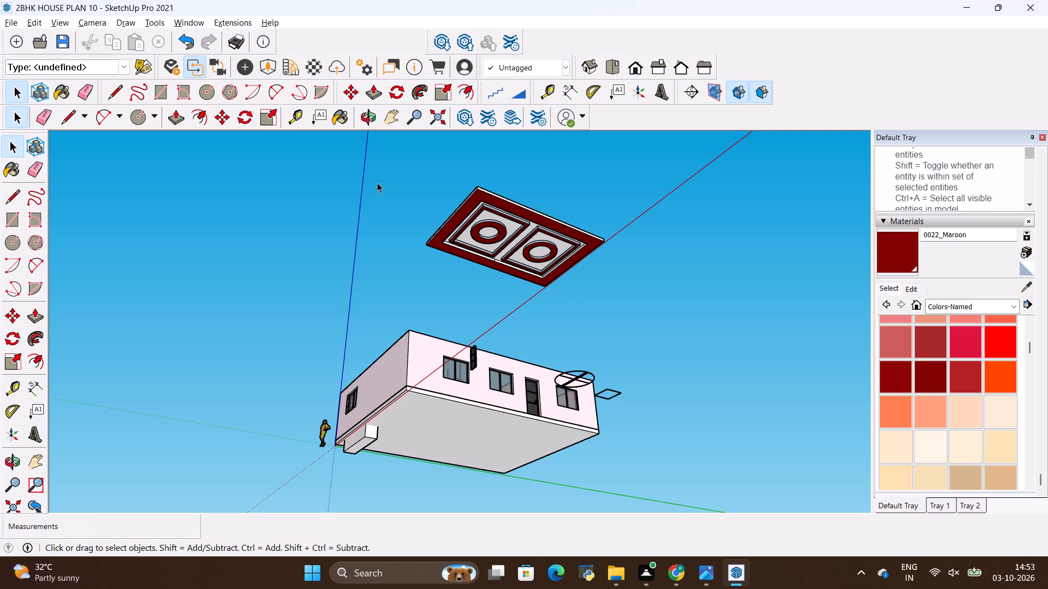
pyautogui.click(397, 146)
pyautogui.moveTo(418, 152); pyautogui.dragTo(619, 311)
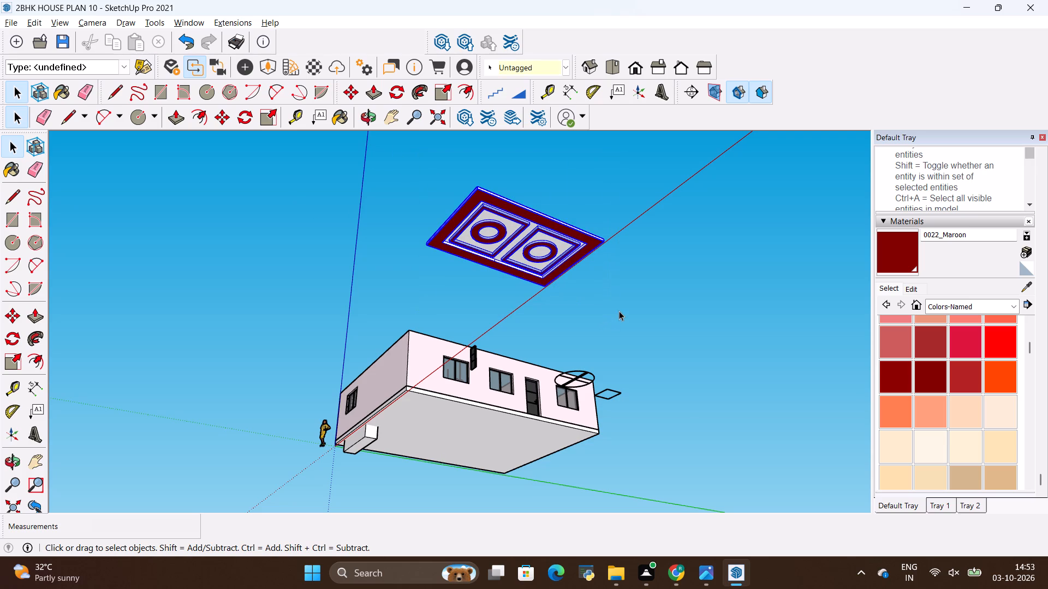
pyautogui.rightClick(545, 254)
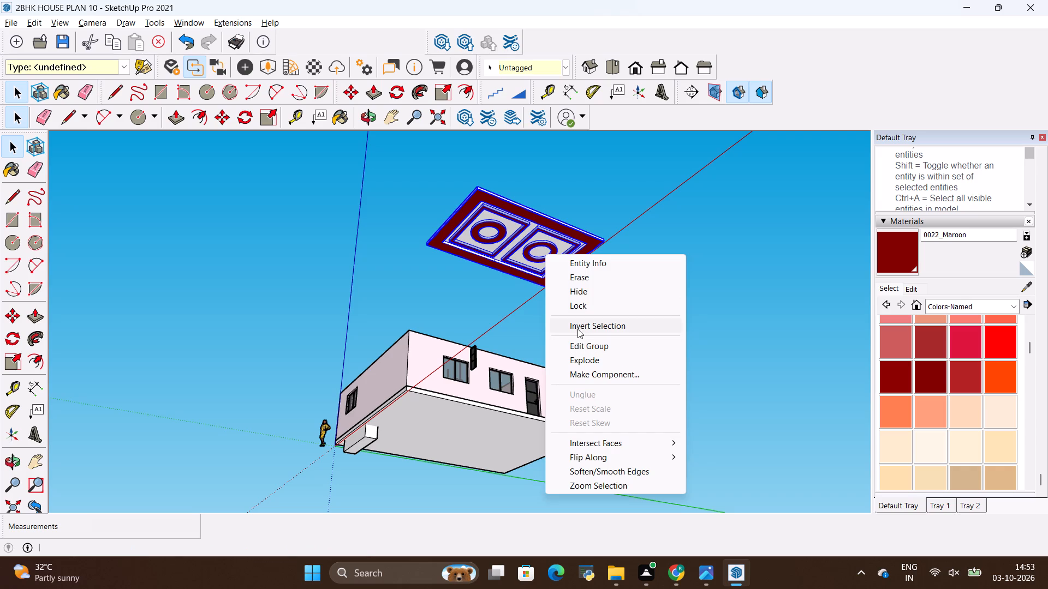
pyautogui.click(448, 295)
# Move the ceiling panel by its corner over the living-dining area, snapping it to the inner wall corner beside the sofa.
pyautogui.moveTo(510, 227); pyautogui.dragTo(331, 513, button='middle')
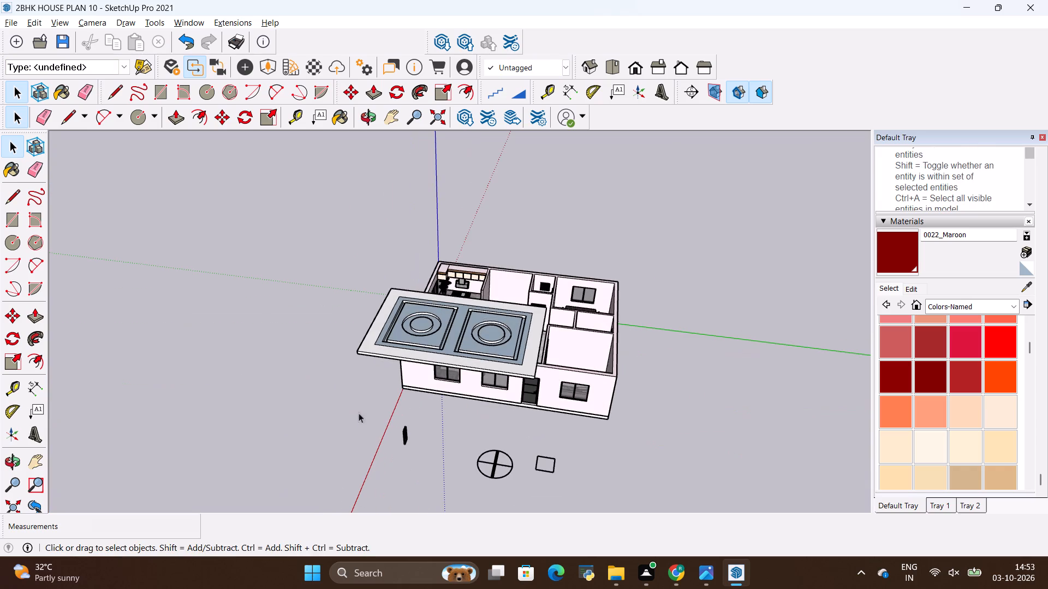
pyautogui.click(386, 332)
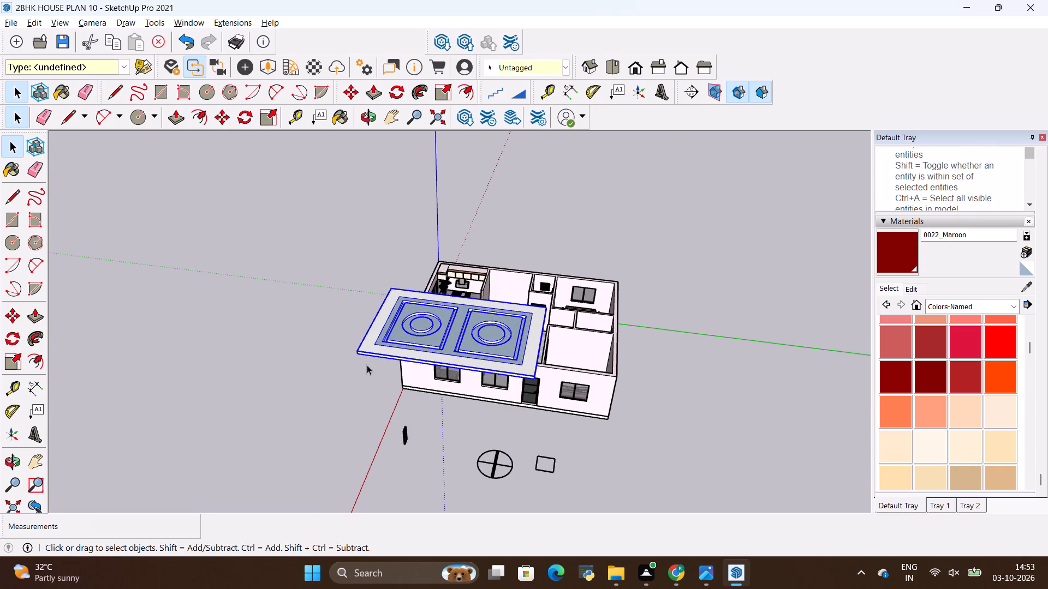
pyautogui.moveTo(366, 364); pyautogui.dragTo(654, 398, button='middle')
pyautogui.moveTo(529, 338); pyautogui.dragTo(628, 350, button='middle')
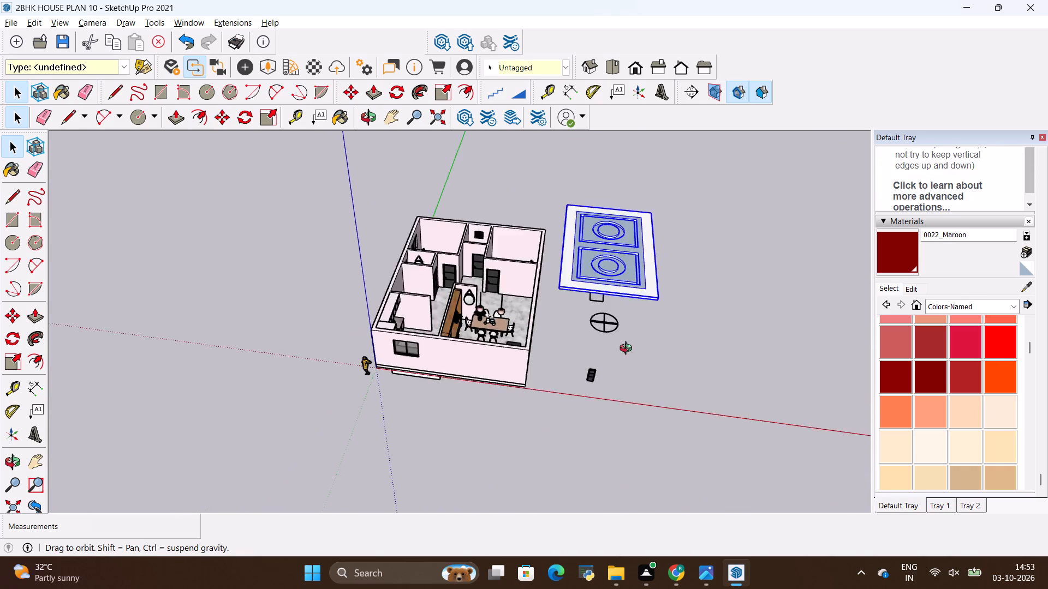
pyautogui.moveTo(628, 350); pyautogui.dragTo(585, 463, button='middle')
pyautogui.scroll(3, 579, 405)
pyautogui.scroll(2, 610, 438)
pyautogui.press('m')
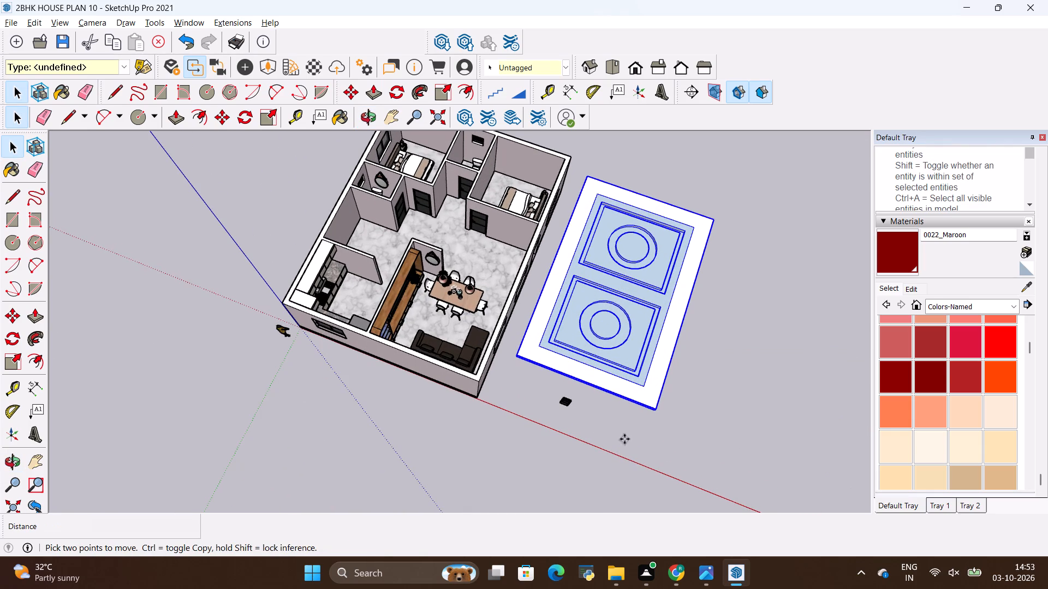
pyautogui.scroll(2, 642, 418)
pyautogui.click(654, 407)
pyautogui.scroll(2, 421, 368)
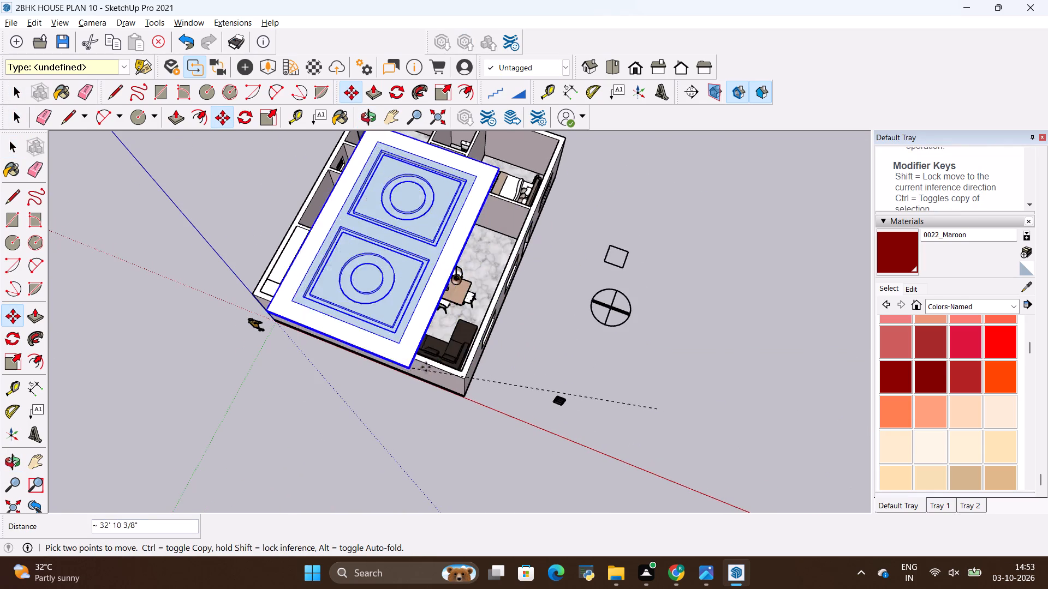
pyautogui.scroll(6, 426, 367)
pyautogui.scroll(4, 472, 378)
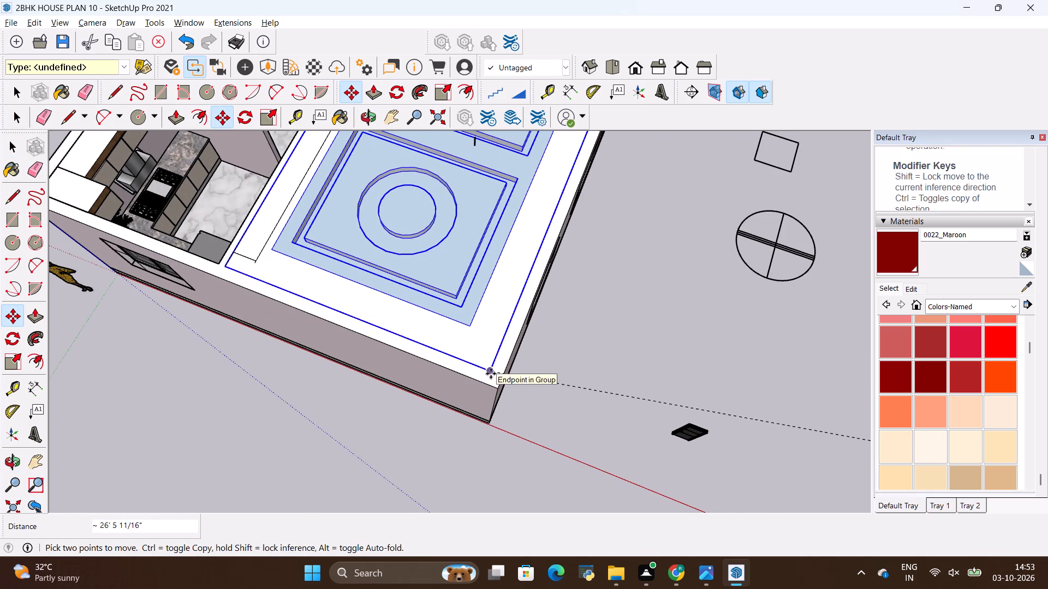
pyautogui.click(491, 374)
# Examine the maroon-and-white ceiling panel from inside the living-dining room, checking it against the pendant lights, walls and furniture.
pyautogui.moveTo(460, 431); pyautogui.dragTo(663, 396, button='middle')
pyautogui.moveTo(188, 381); pyautogui.dragTo(238, 392, button='middle')
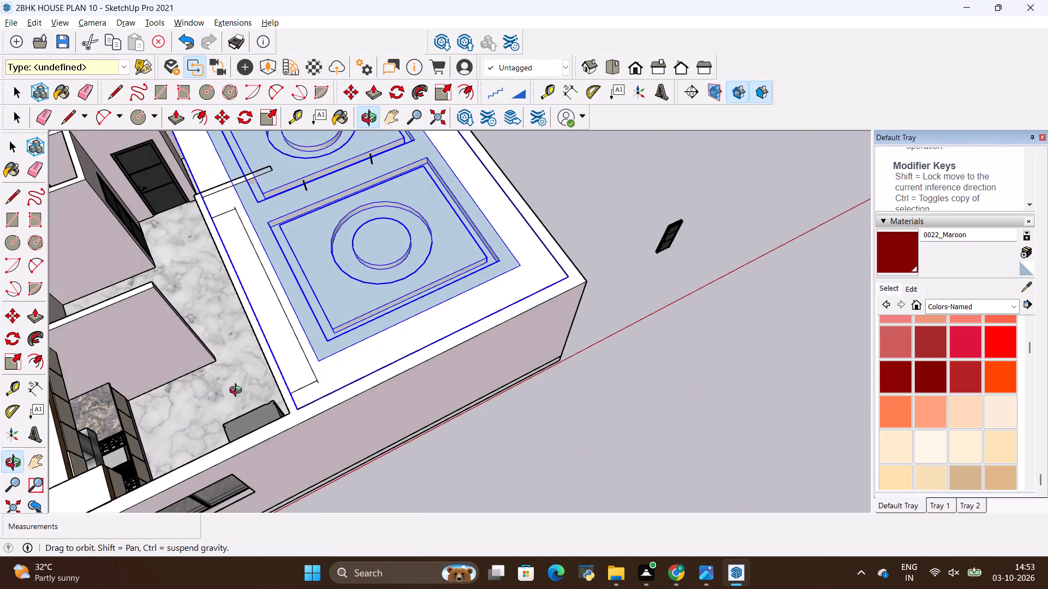
pyautogui.moveTo(238, 392); pyautogui.dragTo(537, 158, button='middle')
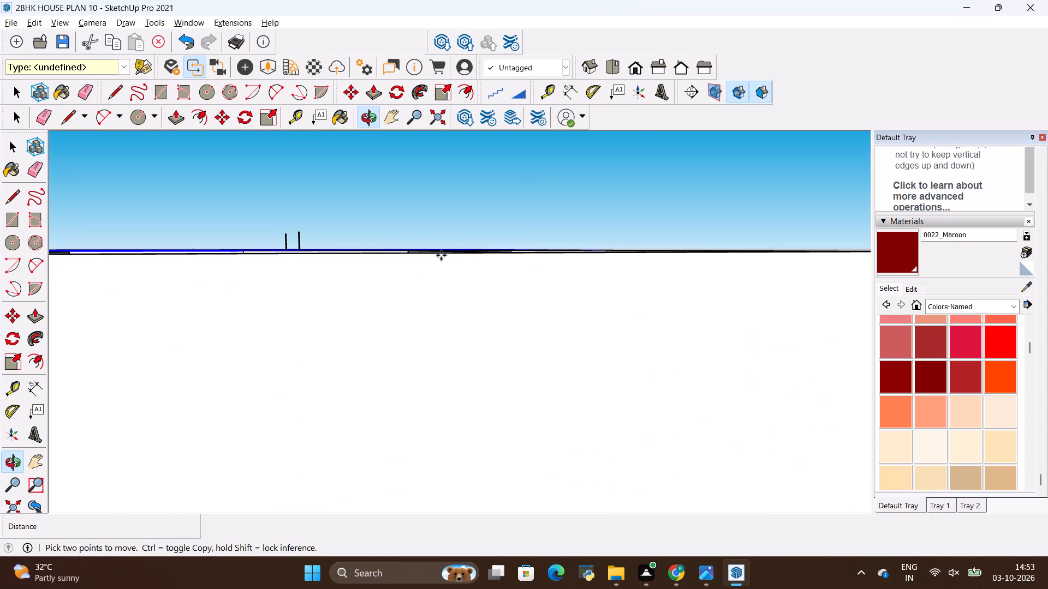
pyautogui.moveTo(279, 255); pyautogui.dragTo(218, 381, button='middle')
pyautogui.scroll(6, 124, 211)
pyautogui.scroll(2, 169, 235)
pyautogui.moveTo(437, 386); pyautogui.dragTo(521, 426, button='middle')
pyautogui.scroll(1, 451, 388)
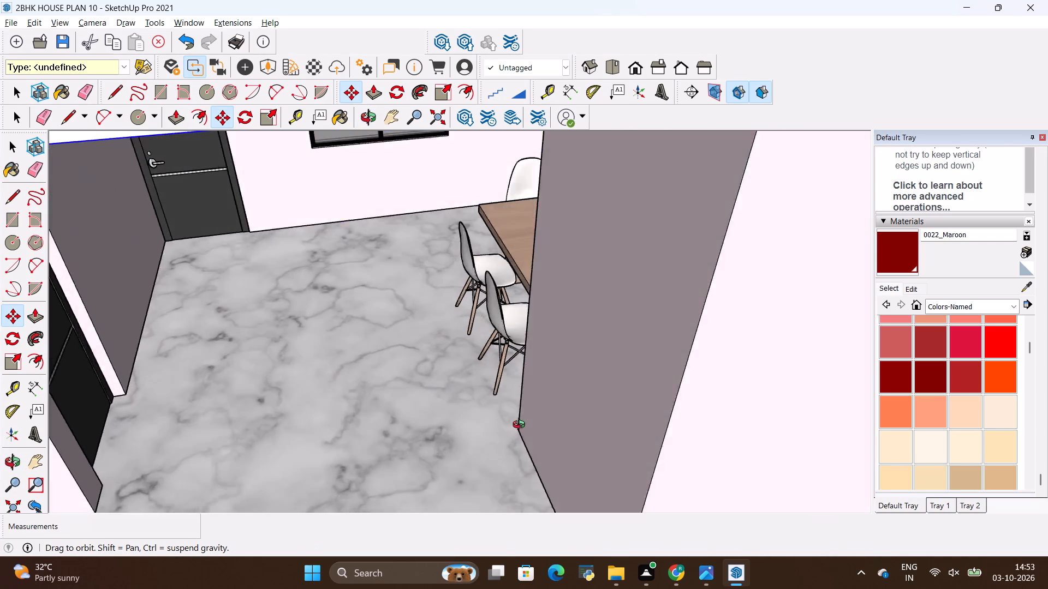
pyautogui.moveTo(521, 426); pyautogui.dragTo(490, 344, button='middle')
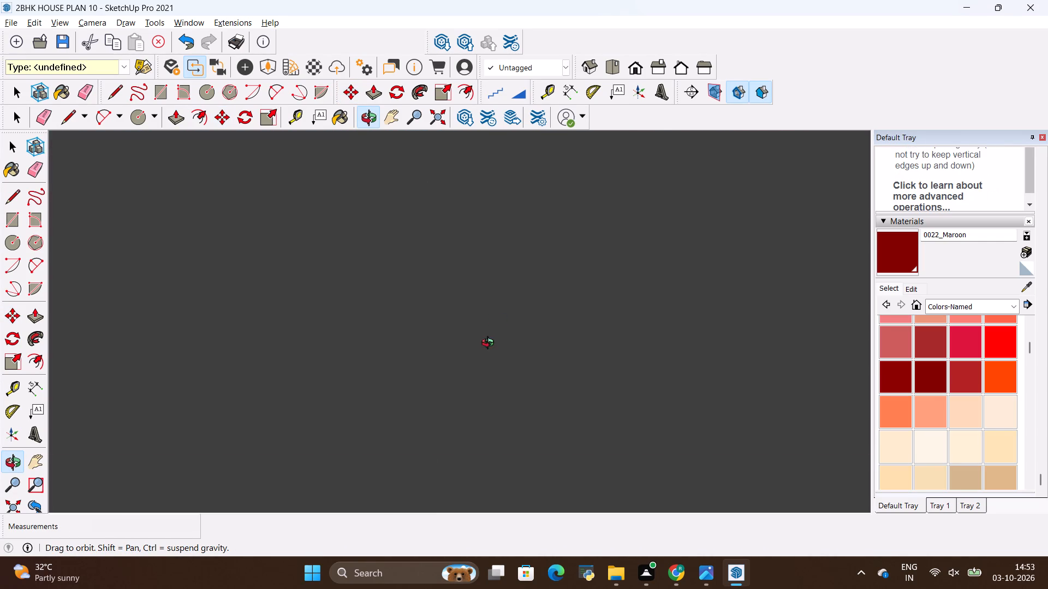
pyautogui.moveTo(490, 344); pyautogui.dragTo(508, 406, button='middle')
pyautogui.scroll(6, 429, 272)
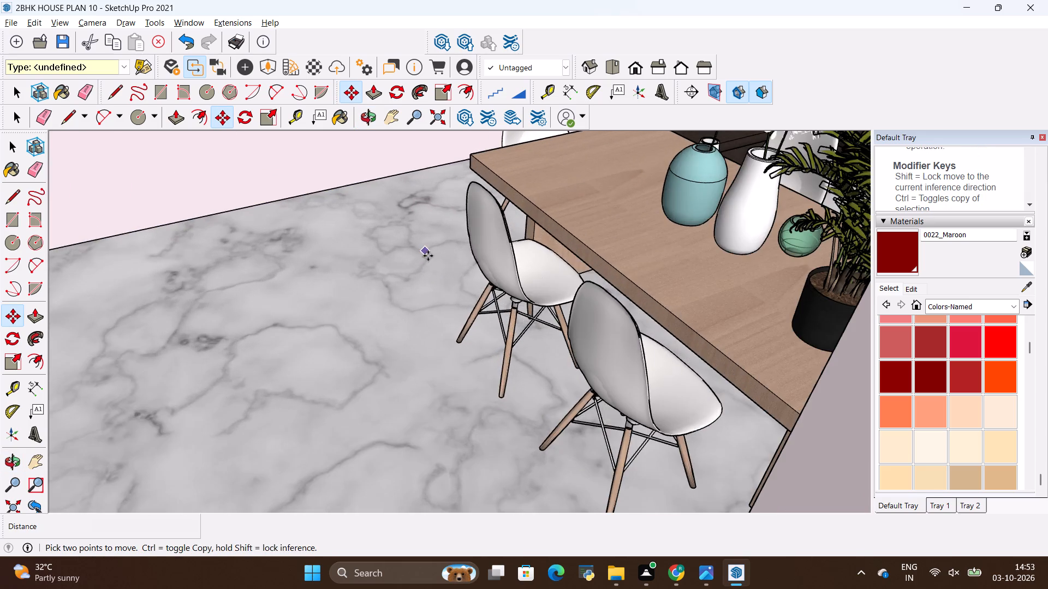
pyautogui.moveTo(466, 287); pyautogui.dragTo(647, 295, button='middle')
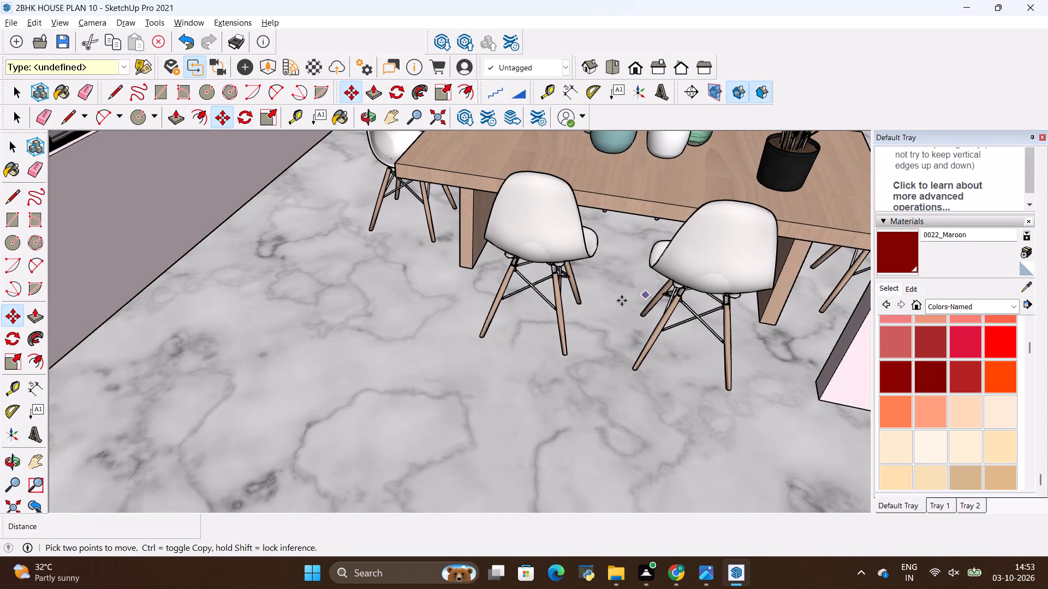
pyautogui.keyDown('shift'); pyautogui.moveTo(534, 316); pyautogui.dragTo(472, 399, button='middle'); pyautogui.keyUp('shift')
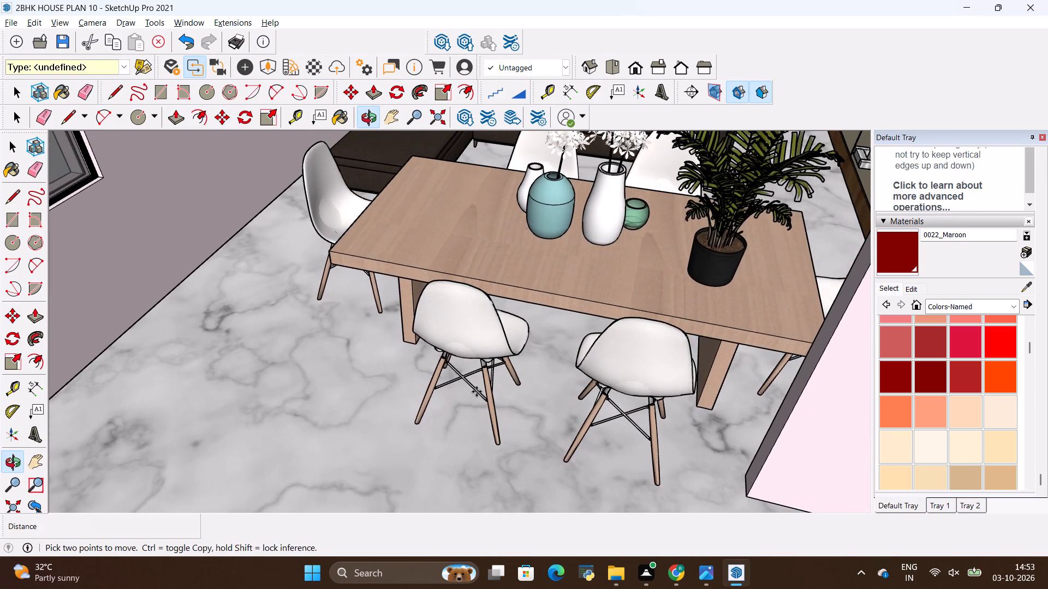
pyautogui.moveTo(487, 370); pyautogui.dragTo(532, 250, button='middle')
pyautogui.keyDown('shift'); pyautogui.moveTo(522, 247); pyautogui.dragTo(501, 458, button='middle'); pyautogui.keyUp('shift')
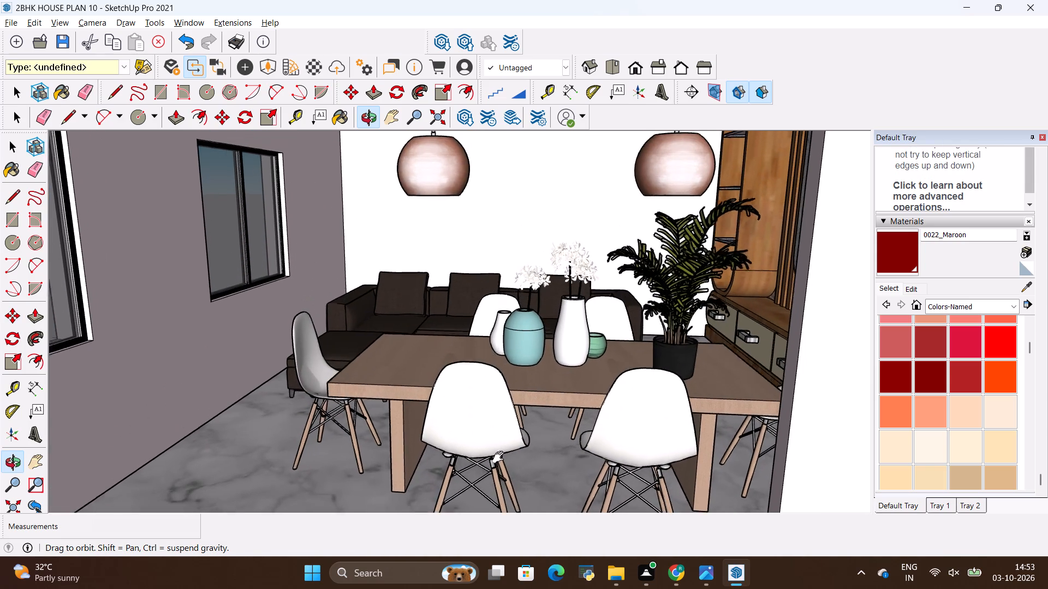
pyautogui.keyDown('shift'); pyautogui.moveTo(501, 458); pyautogui.dragTo(498, 470, button='middle'); pyautogui.keyUp('shift')
pyautogui.moveTo(509, 399); pyautogui.dragTo(590, 331, button='middle')
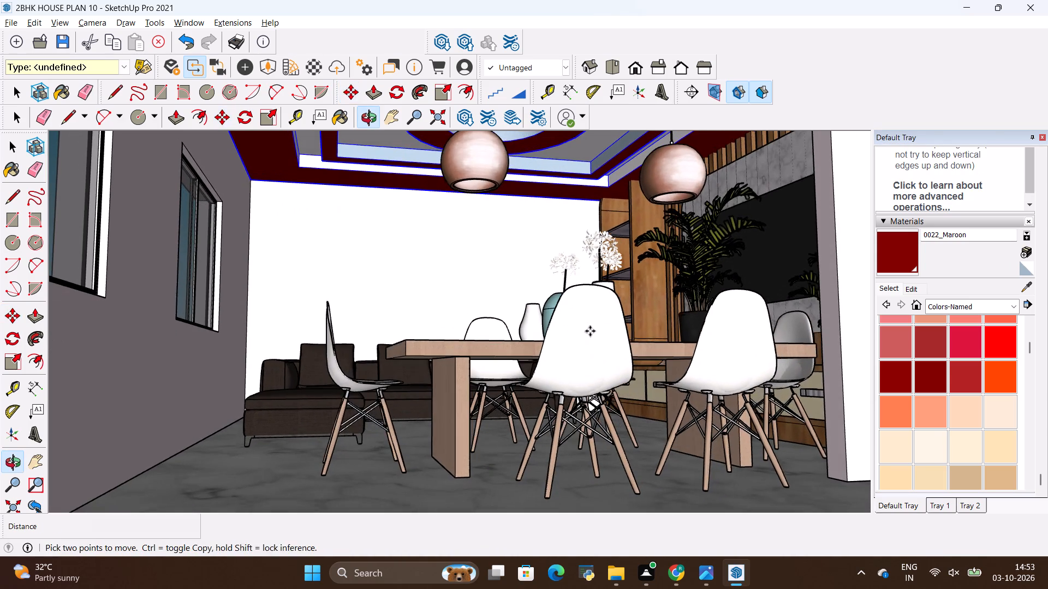
pyautogui.scroll(1, 561, 270)
pyautogui.keyDown('shift'); pyautogui.moveTo(561, 270); pyautogui.dragTo(561, 435, button='middle'); pyautogui.keyUp('shift')
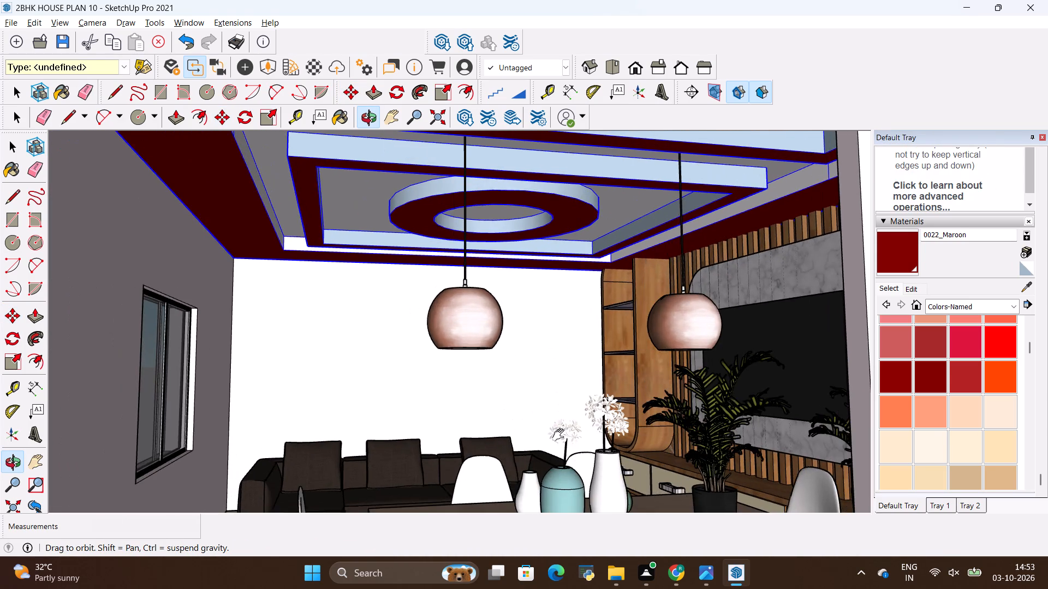
pyautogui.keyDown('shift'); pyautogui.moveTo(561, 435); pyautogui.dragTo(499, 378, button='middle'); pyautogui.keyUp('shift')
pyautogui.scroll(-1, 468, 383)
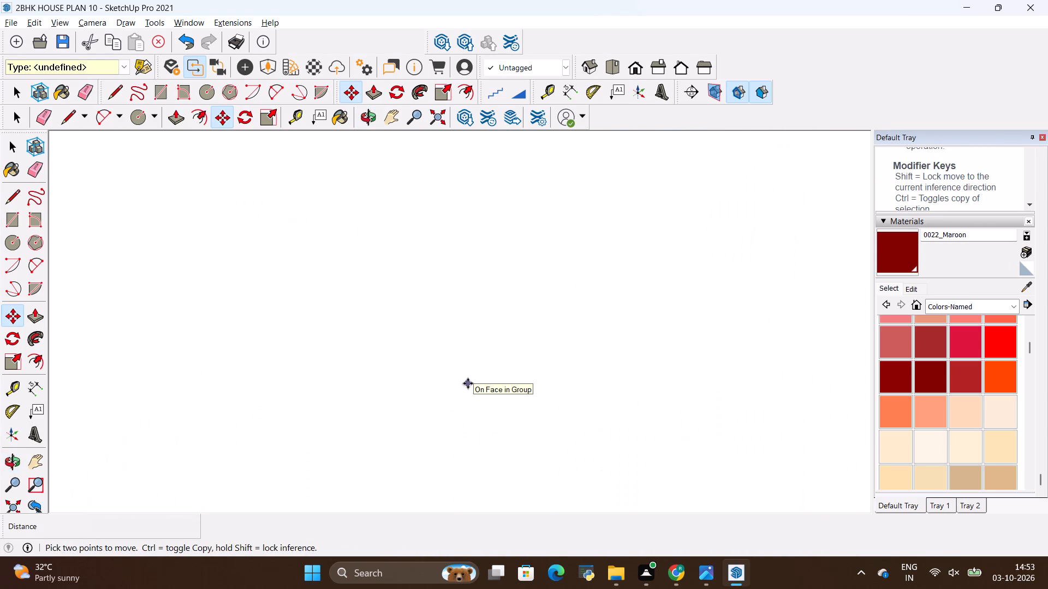
pyautogui.scroll(20, 468, 383)
pyautogui.scroll(4, 468, 383)
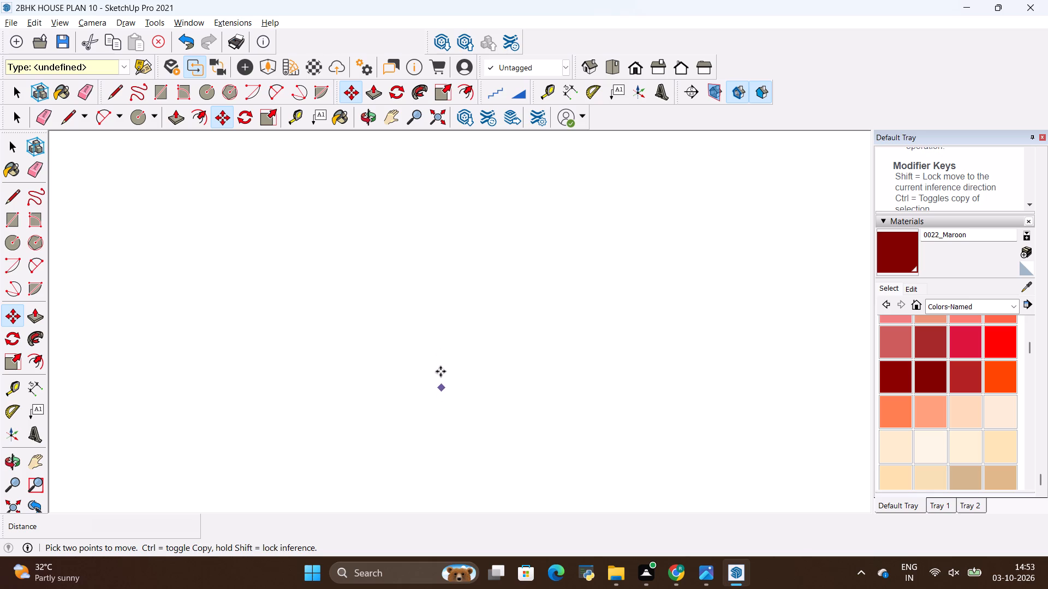
pyautogui.scroll(20, 440, 371)
pyautogui.scroll(4, 440, 371)
pyautogui.scroll(20, 420, 380)
pyautogui.scroll(4, 420, 380)
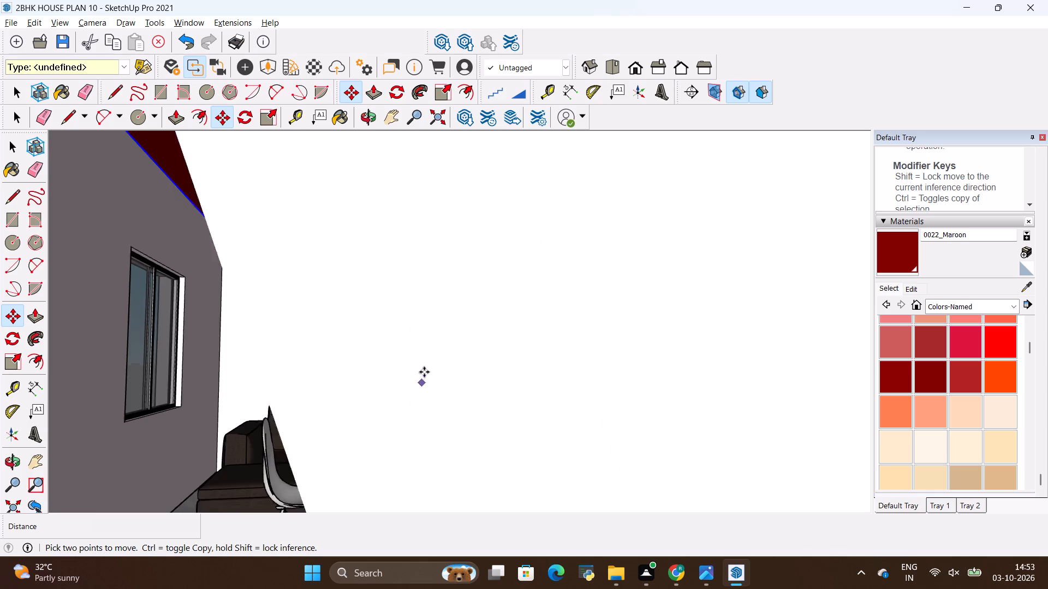
pyautogui.scroll(3, 424, 372)
pyautogui.moveTo(496, 442); pyautogui.dragTo(497, 428, button='middle')
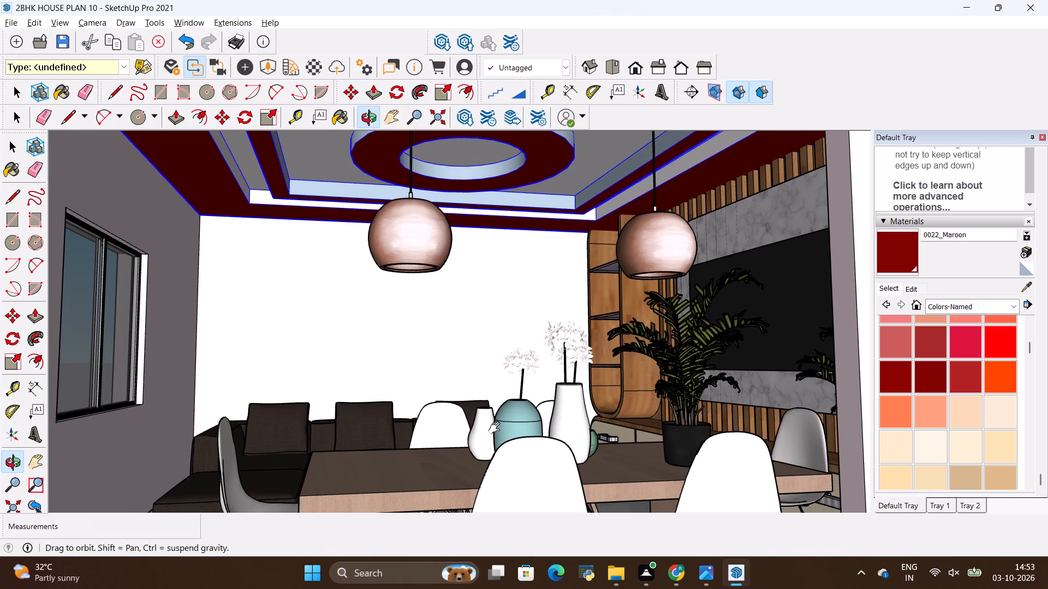
pyautogui.moveTo(497, 428); pyautogui.dragTo(500, 431, button='middle')
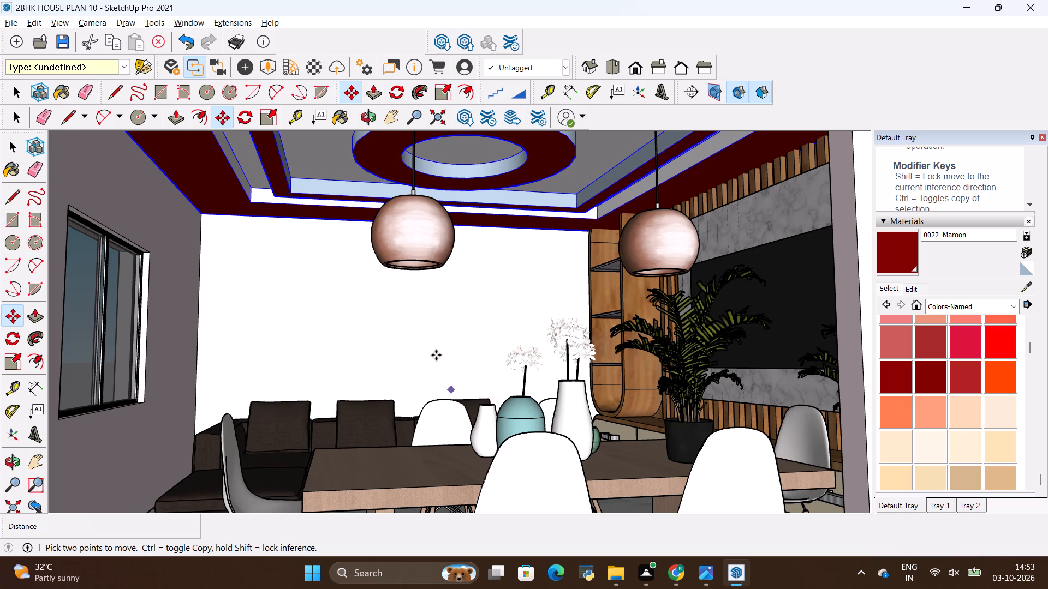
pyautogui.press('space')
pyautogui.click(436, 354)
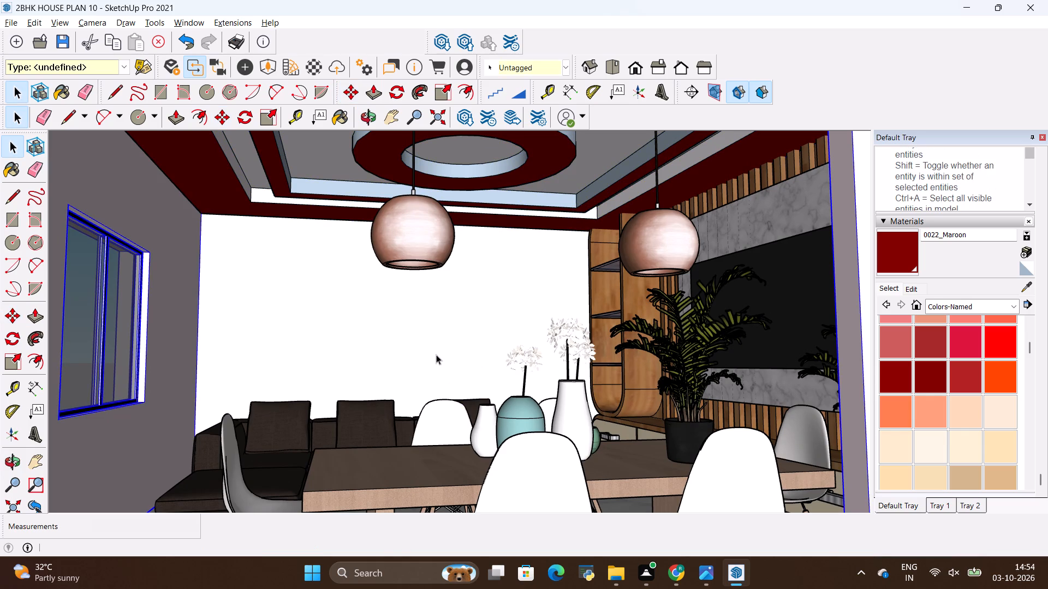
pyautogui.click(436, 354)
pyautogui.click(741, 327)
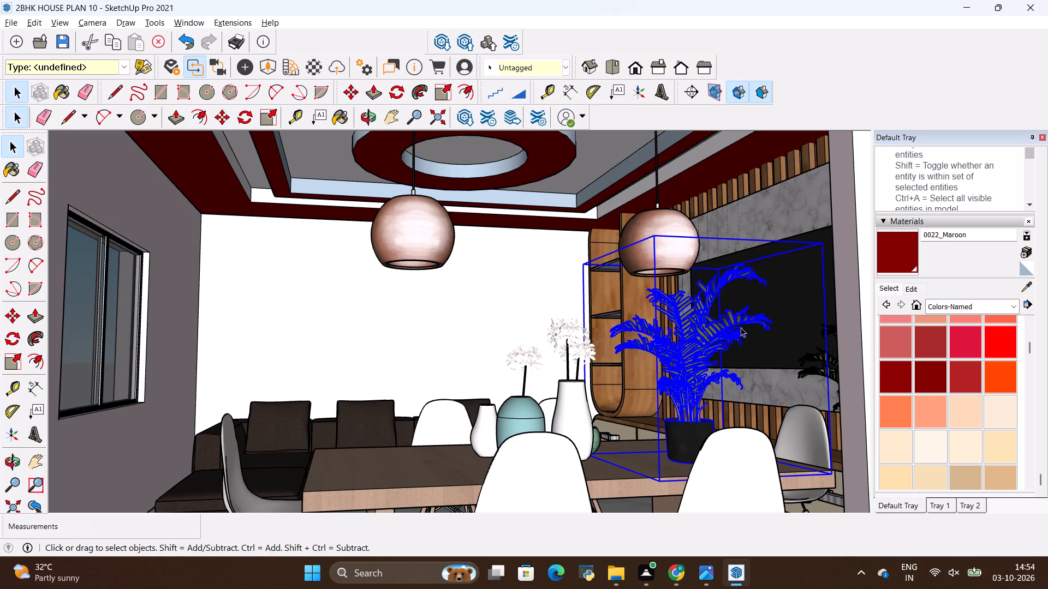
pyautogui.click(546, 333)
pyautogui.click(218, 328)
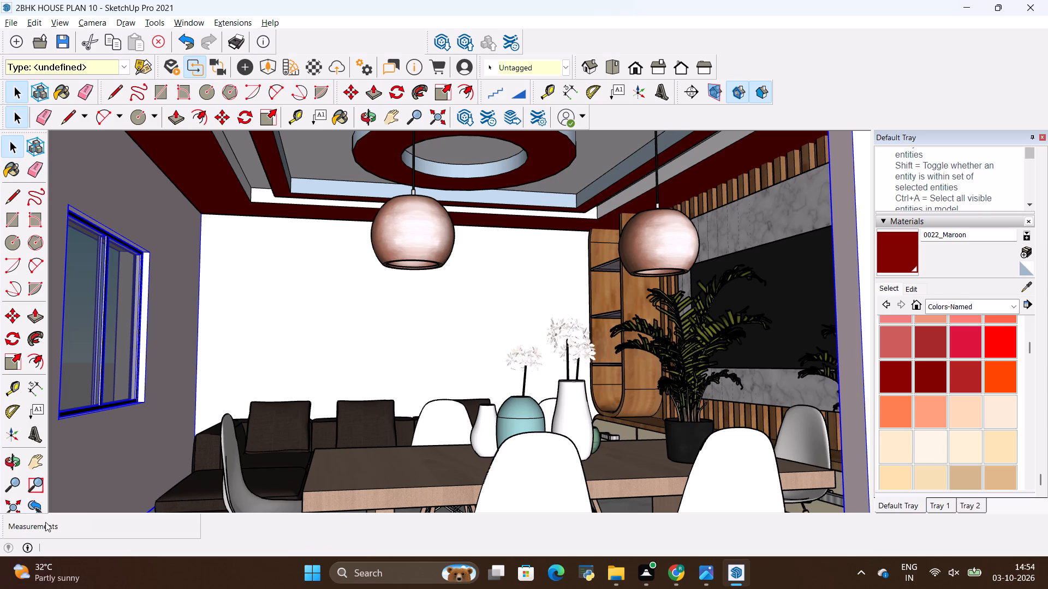
# Move the ceiling panel off the living-dining area to the open space beside the house on the kitchen side.
pyautogui.scroll(-1, 49, 504)
pyautogui.scroll(-2, 231, 491)
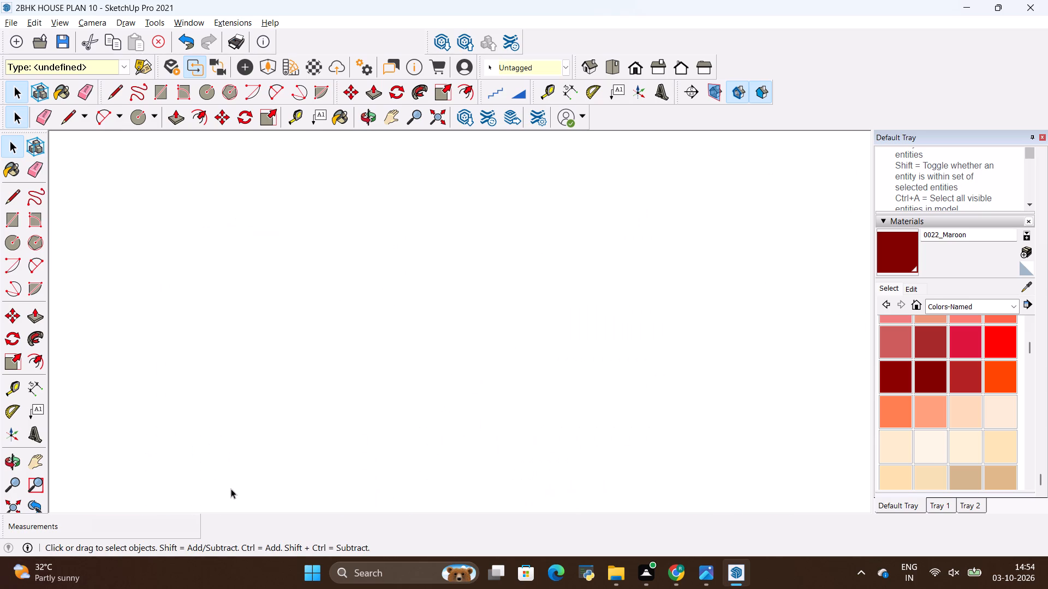
pyautogui.scroll(2, 231, 478)
pyautogui.moveTo(378, 301); pyautogui.dragTo(394, 521, button='middle')
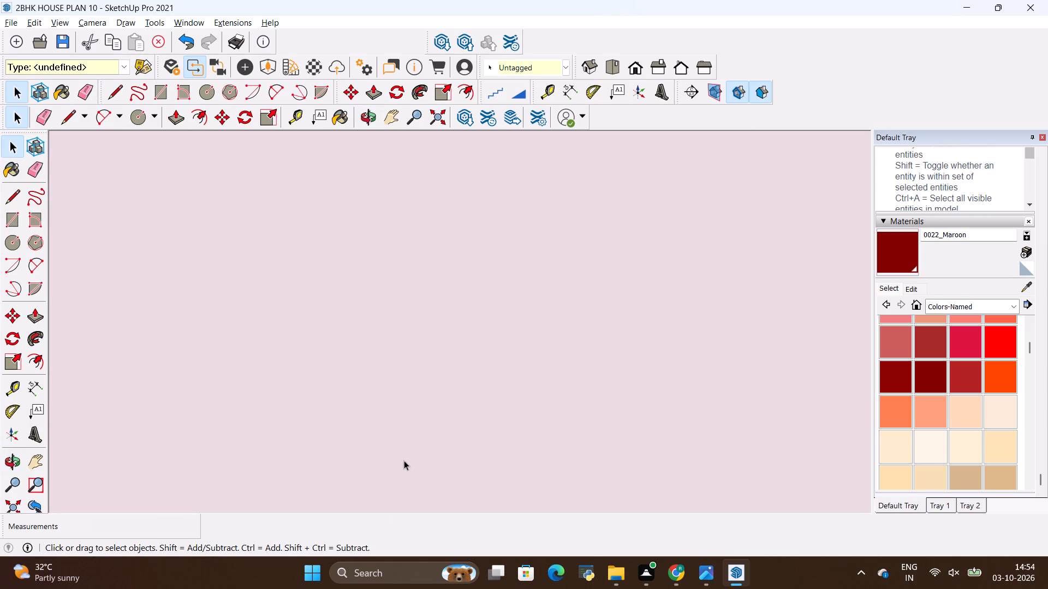
pyautogui.scroll(-20, 404, 452)
pyautogui.scroll(-20, 404, 452)
pyautogui.scroll(-3, 404, 452)
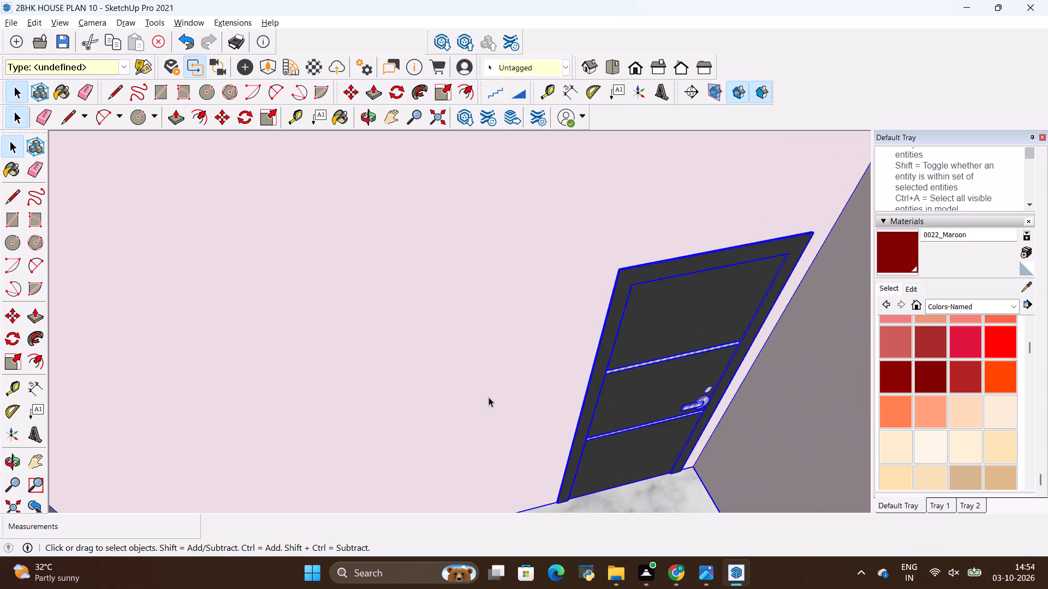
pyautogui.scroll(-20, 489, 397)
pyautogui.scroll(-4, 489, 397)
pyautogui.moveTo(620, 393); pyautogui.dragTo(324, 304, button='middle')
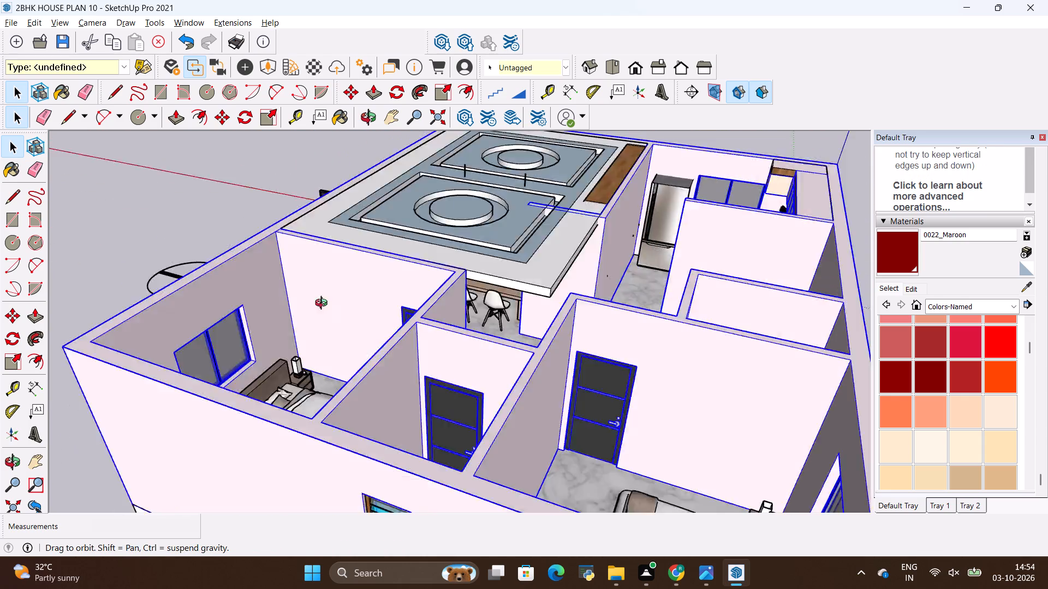
pyautogui.moveTo(324, 304); pyautogui.dragTo(280, 288, button='middle')
pyautogui.scroll(10, 407, 227)
pyautogui.moveTo(320, 338); pyautogui.dragTo(353, 377, button='middle')
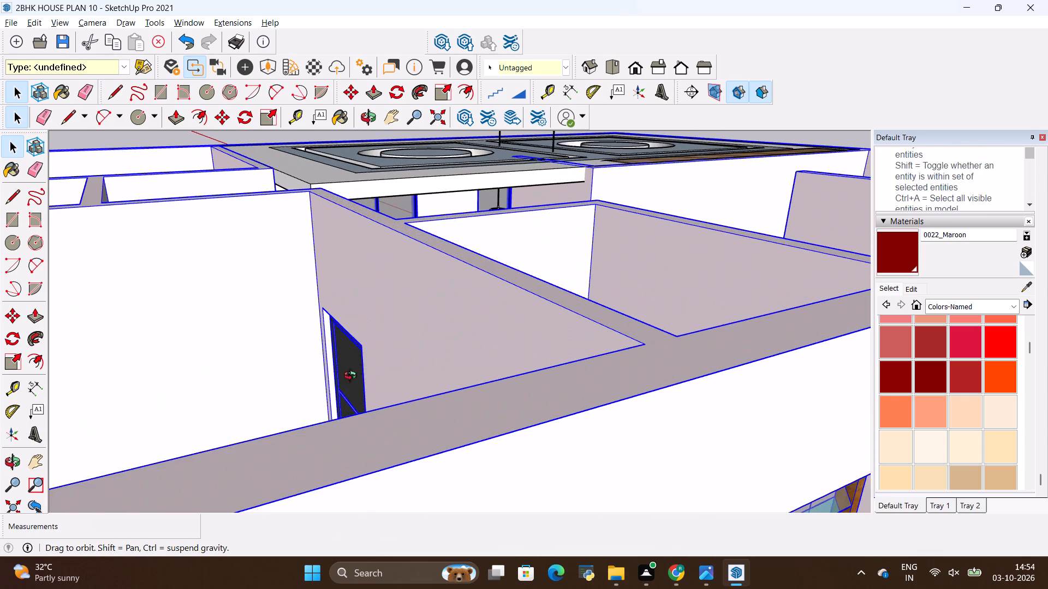
pyautogui.moveTo(353, 377); pyautogui.dragTo(592, 430, button='middle')
pyautogui.scroll(-2, 509, 389)
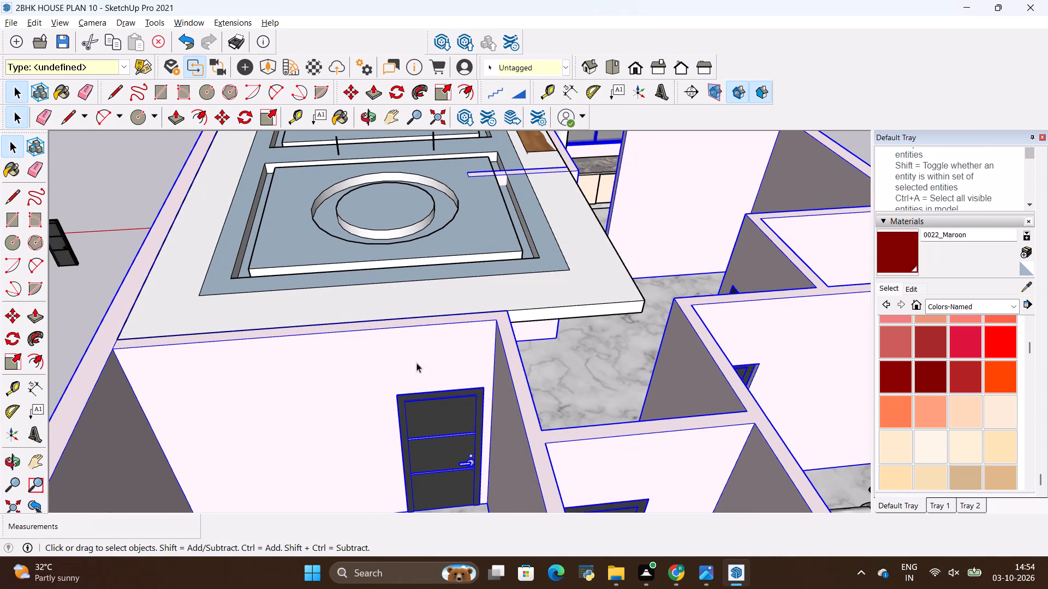
pyautogui.press('space')
pyautogui.click(391, 307)
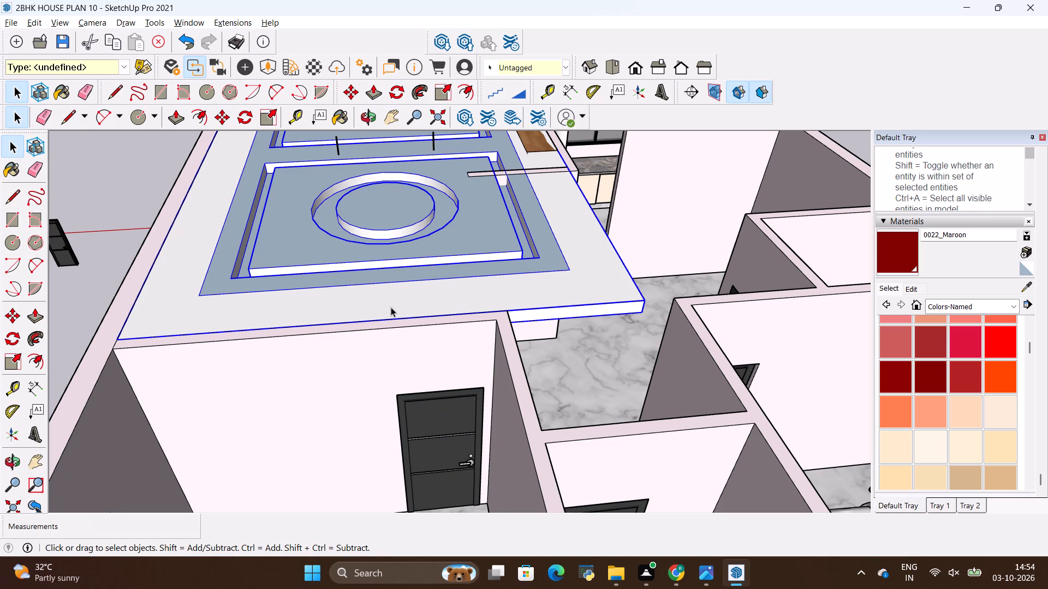
pyautogui.press('m')
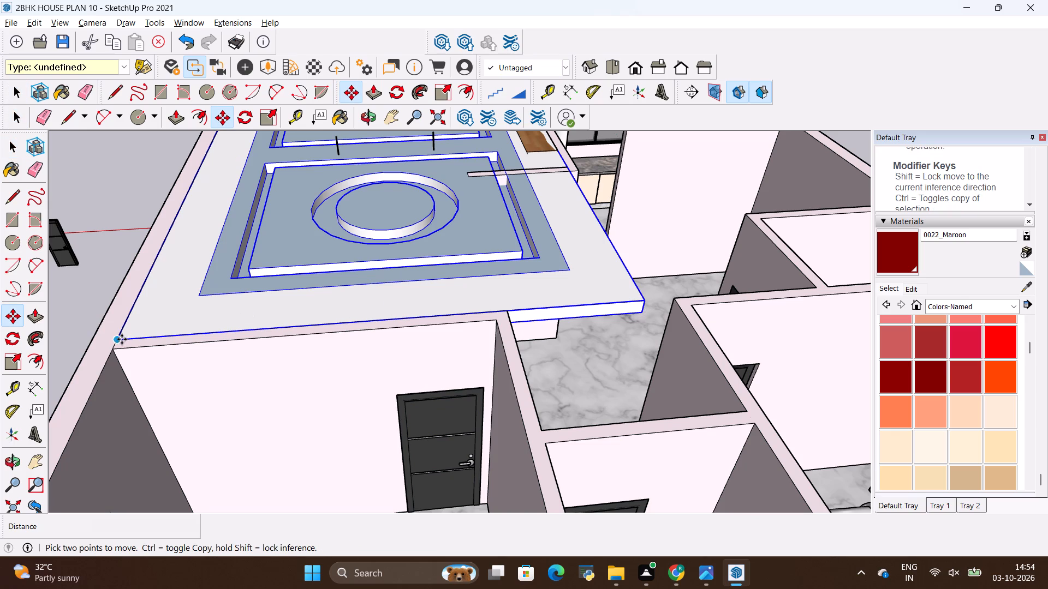
pyautogui.click(118, 337)
pyautogui.scroll(-19, 249, 402)
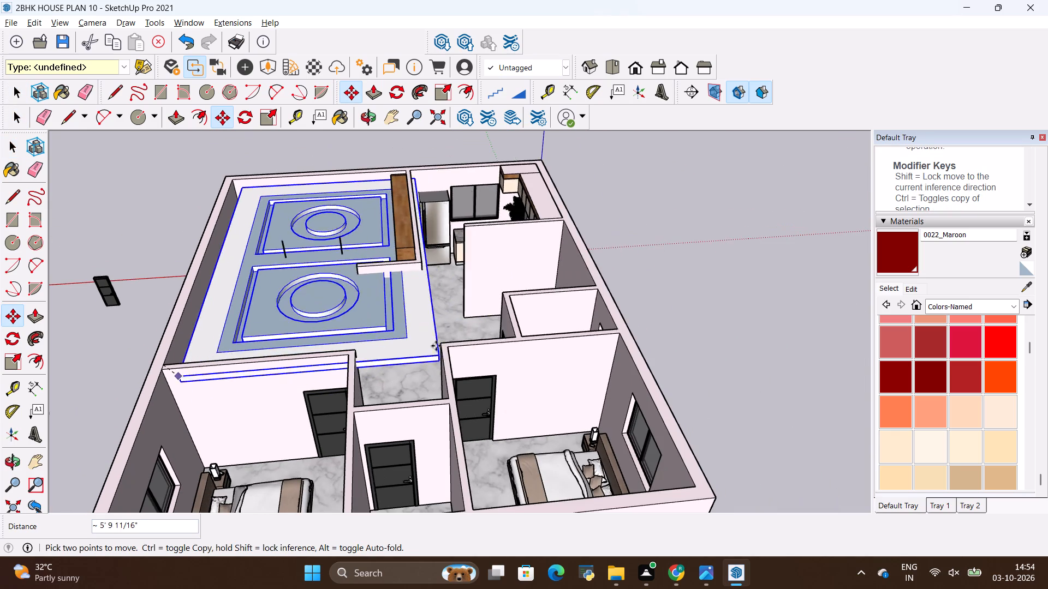
pyautogui.click(699, 286)
pyautogui.scroll(-4, 231, 312)
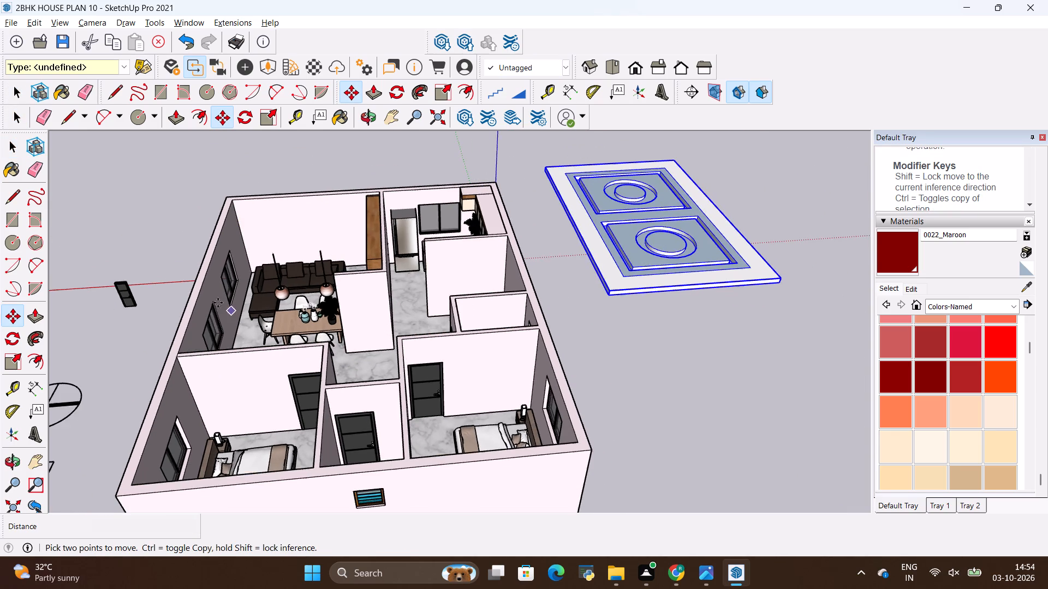
# Save the house model with the whole house and the separate ceiling panel in an overhead view.
pyautogui.moveTo(129, 284); pyautogui.dragTo(367, 354, button='middle')
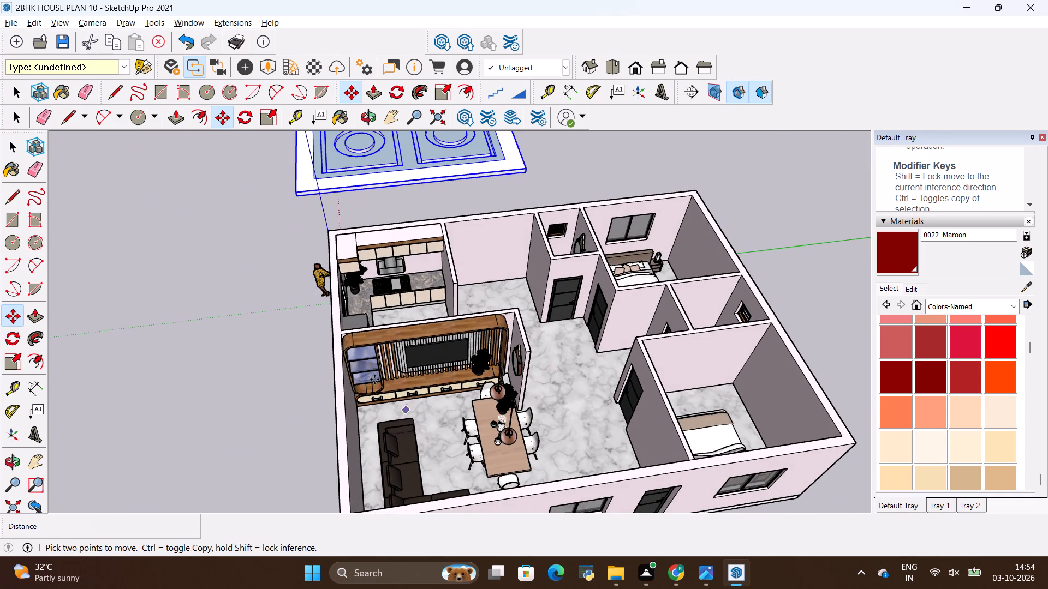
pyautogui.scroll(-3, 374, 380)
pyautogui.hotkey('ctrl', 's')
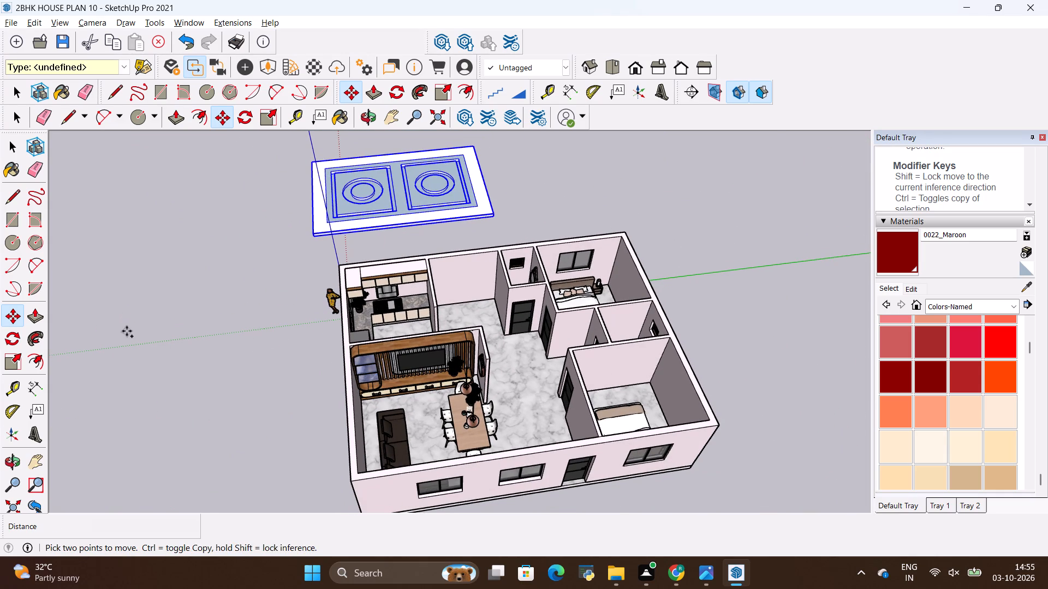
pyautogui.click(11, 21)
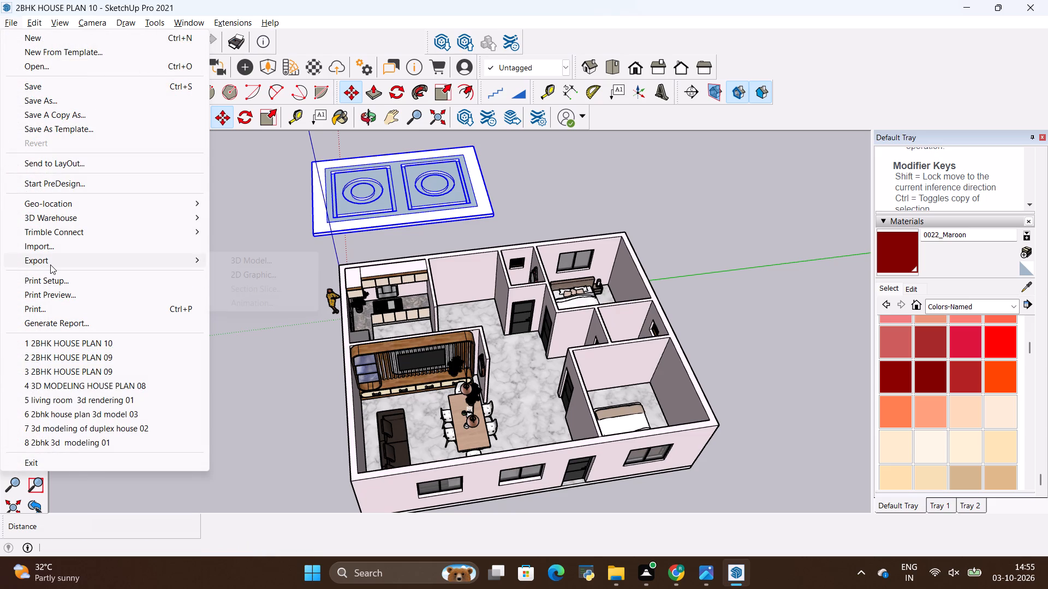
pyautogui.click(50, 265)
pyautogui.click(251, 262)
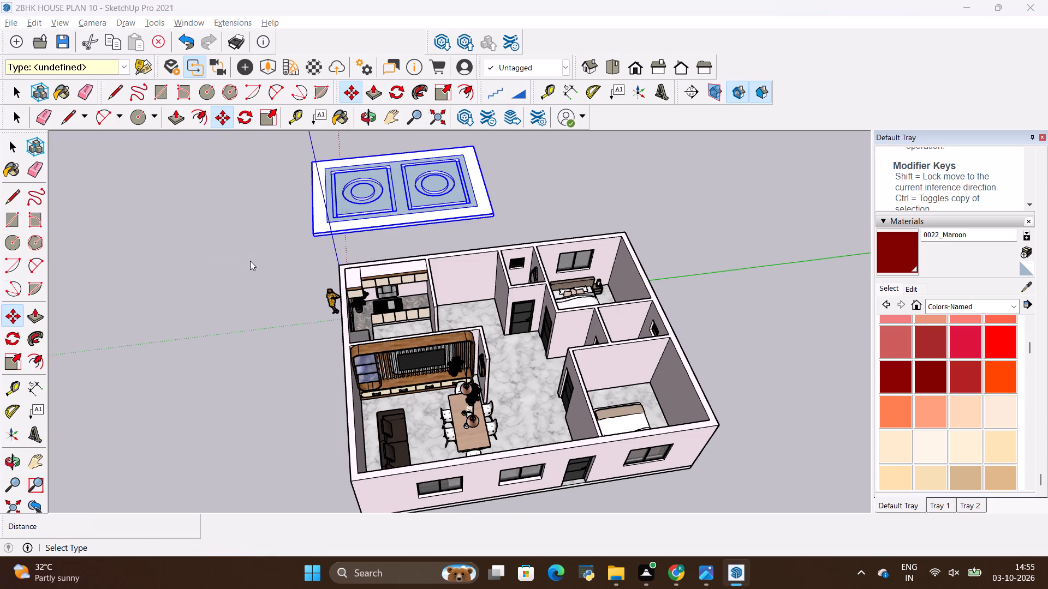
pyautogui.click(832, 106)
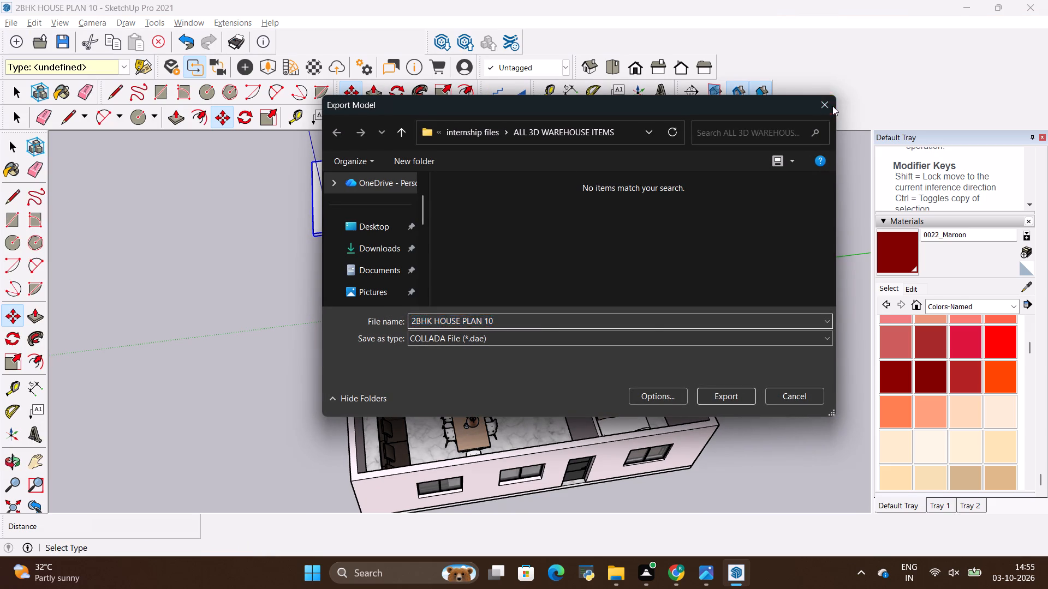
# Export the current view as a 2D JPEG image named 2BHK HOUSE PLAN 10 in the Downloads folder.
pyautogui.click(8, 27)
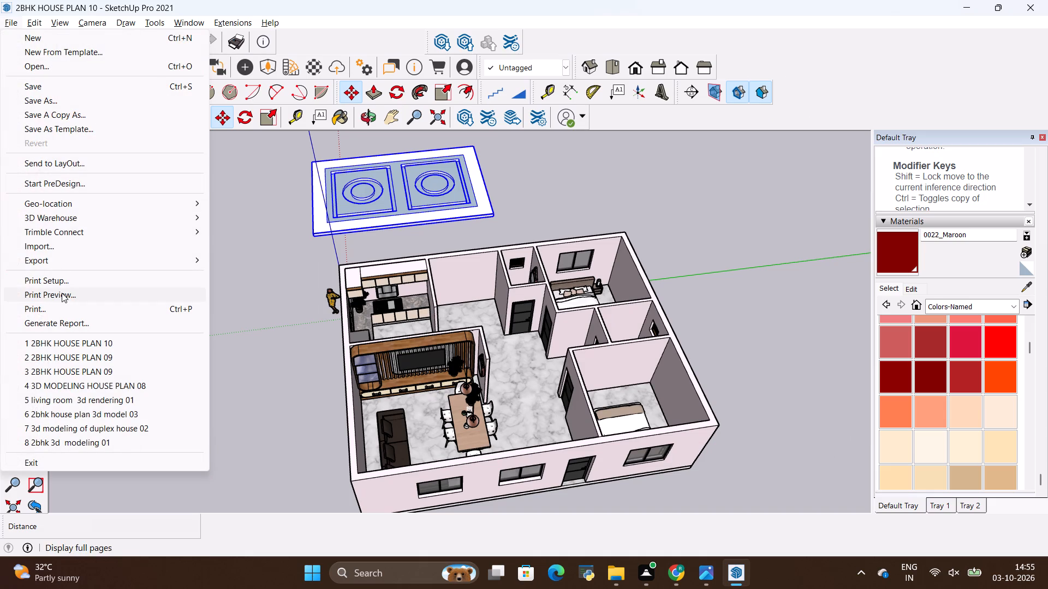
pyautogui.click(52, 257)
pyautogui.click(235, 271)
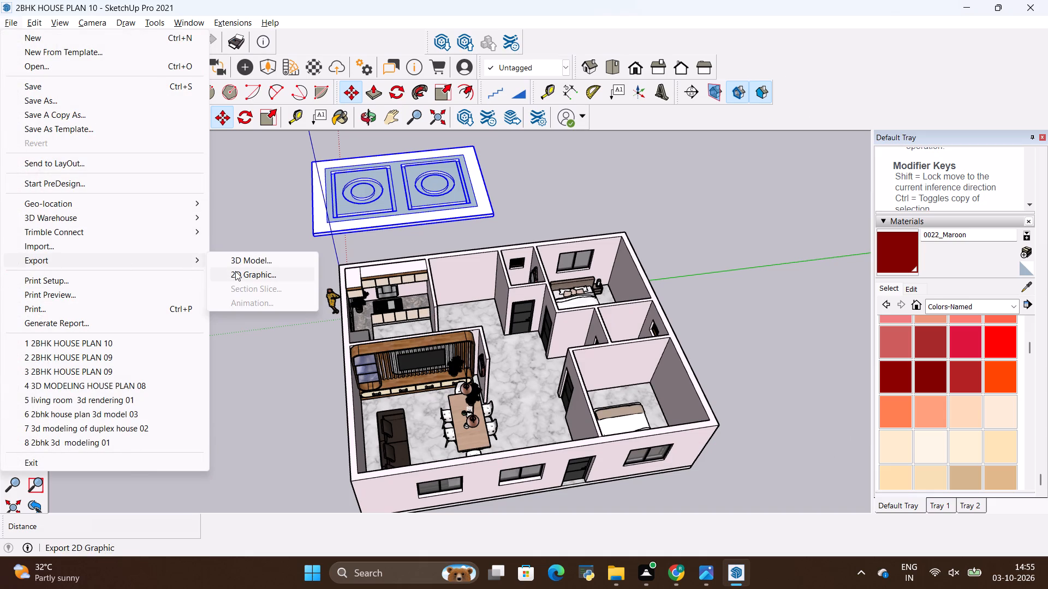
pyautogui.click(368, 252)
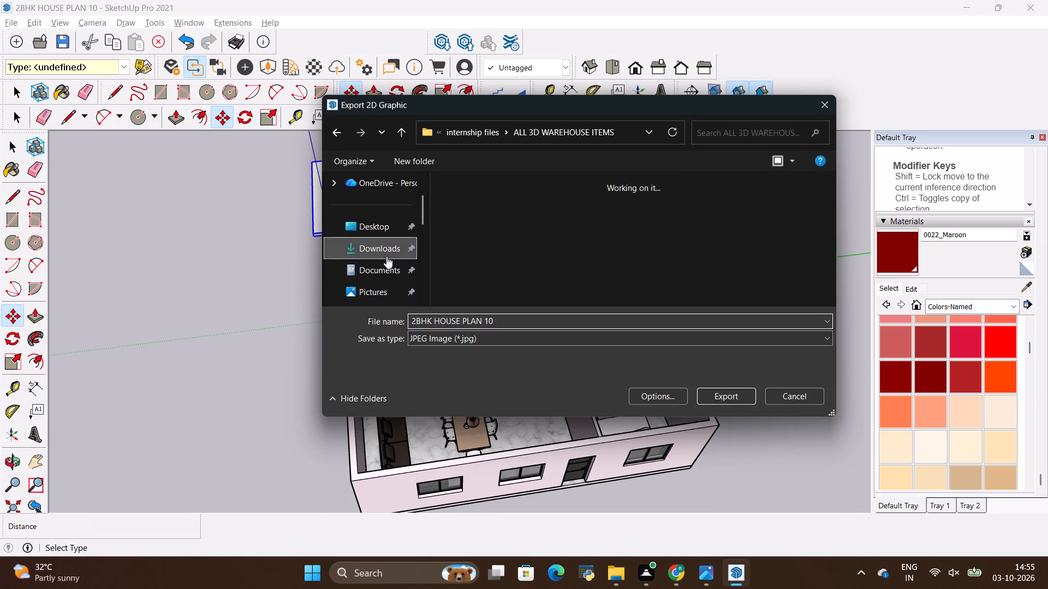
pyautogui.click(717, 393)
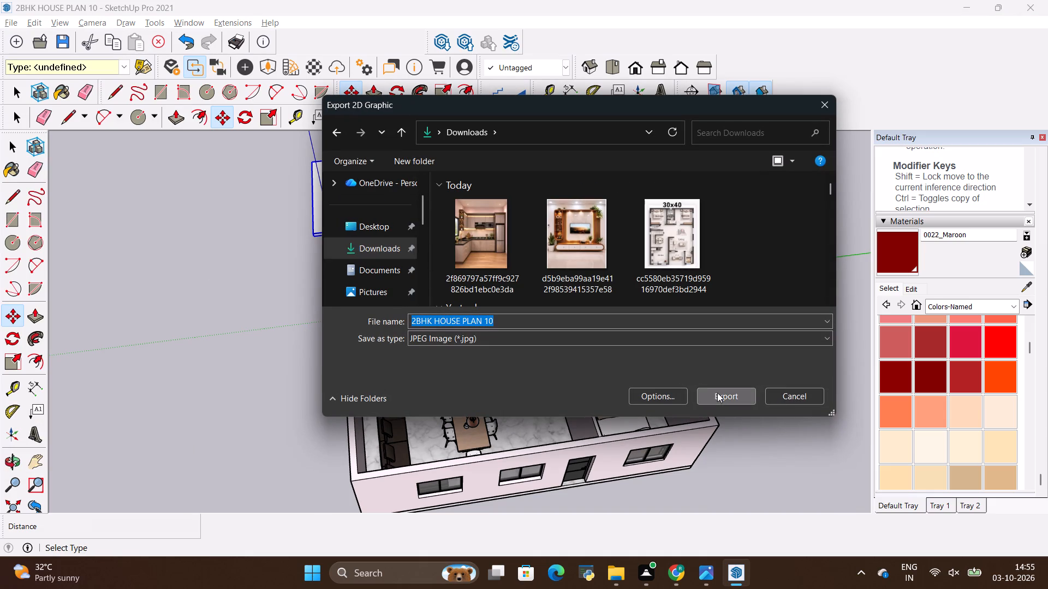
# Save the 2BHK house model again after the image export.
pyautogui.scroll(-3, 184, 365)
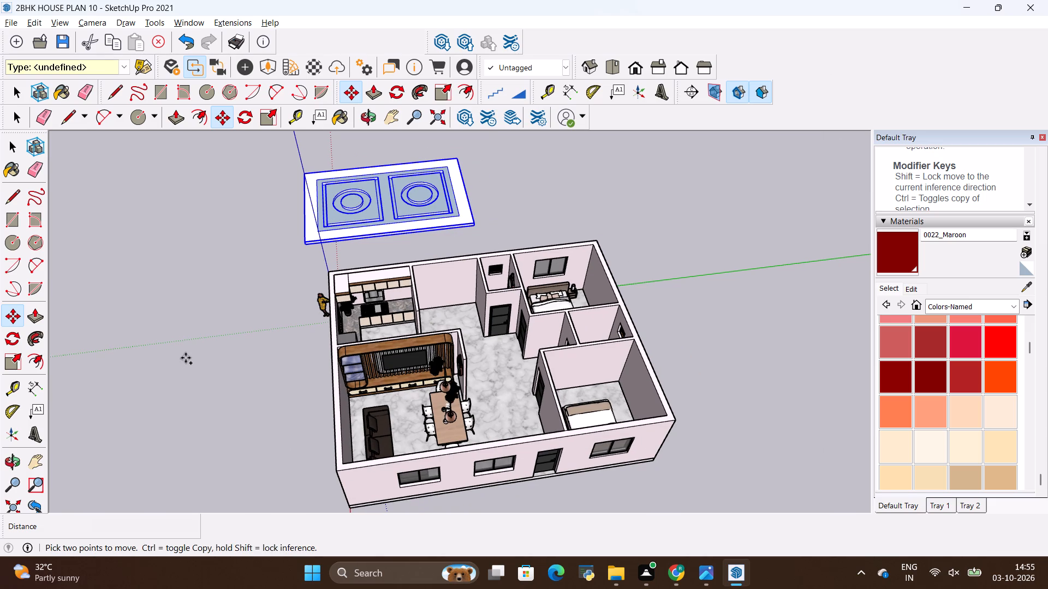
pyautogui.scroll(-4, 194, 306)
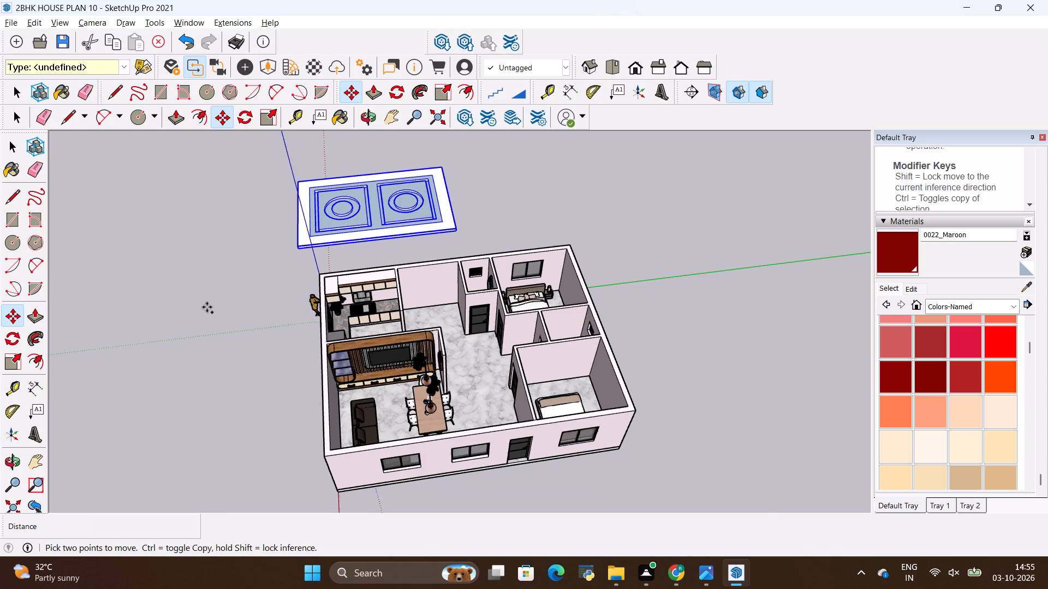
pyautogui.scroll(2, 247, 426)
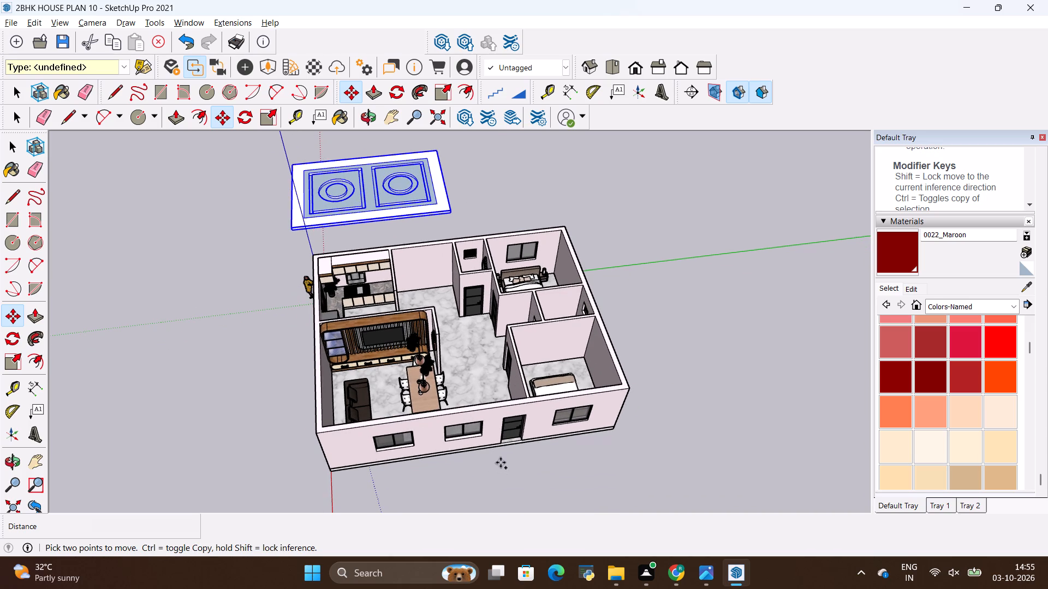
pyautogui.hotkey('ctrl', 's')
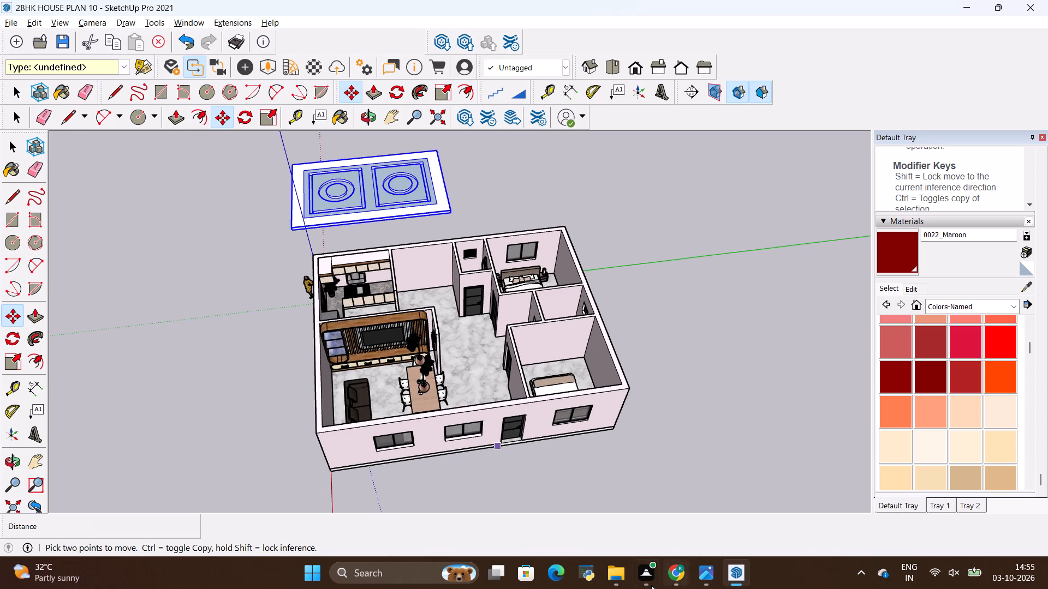
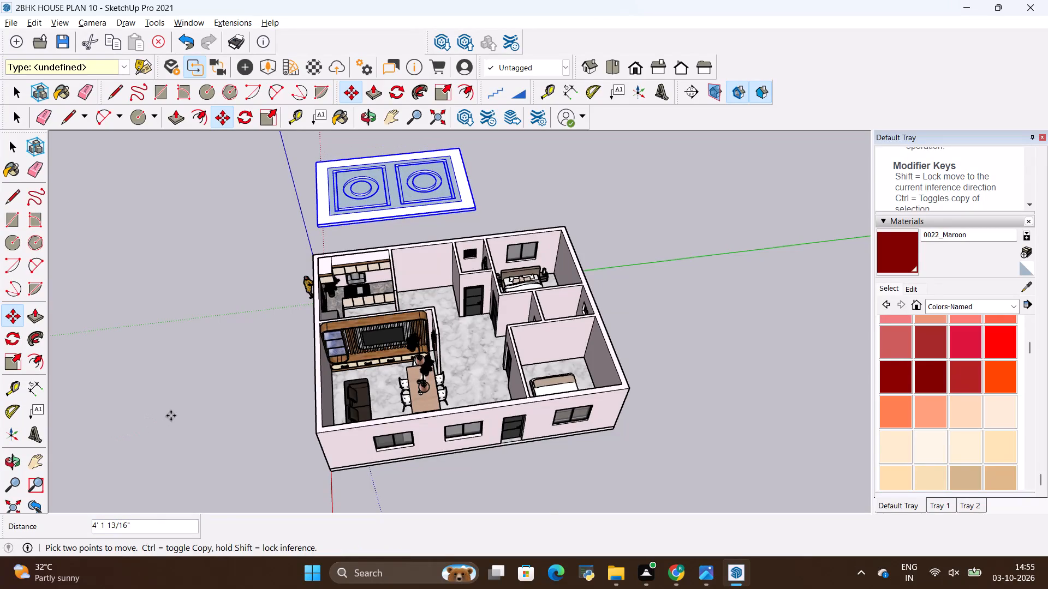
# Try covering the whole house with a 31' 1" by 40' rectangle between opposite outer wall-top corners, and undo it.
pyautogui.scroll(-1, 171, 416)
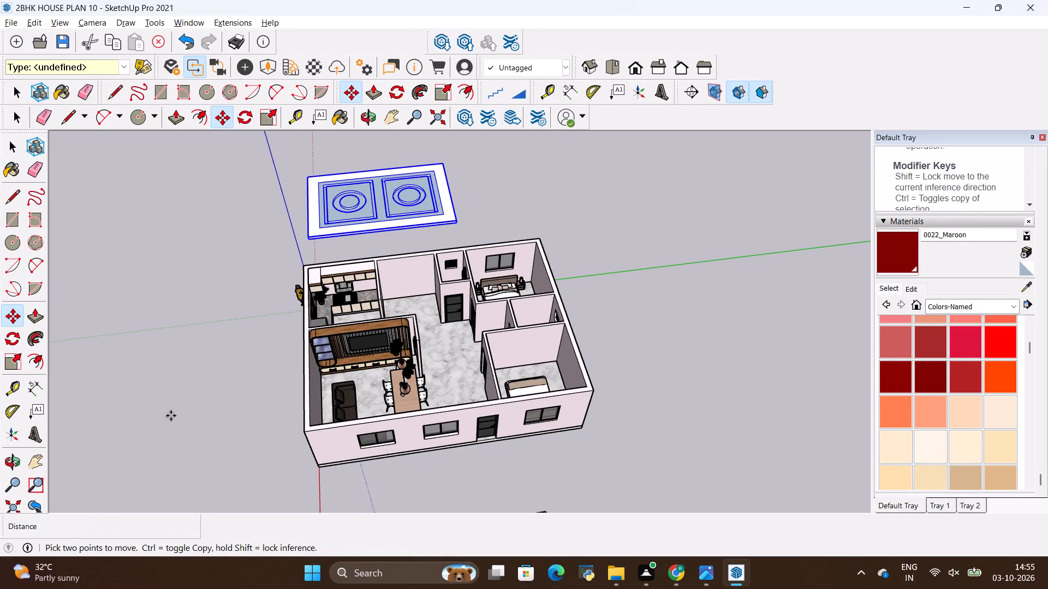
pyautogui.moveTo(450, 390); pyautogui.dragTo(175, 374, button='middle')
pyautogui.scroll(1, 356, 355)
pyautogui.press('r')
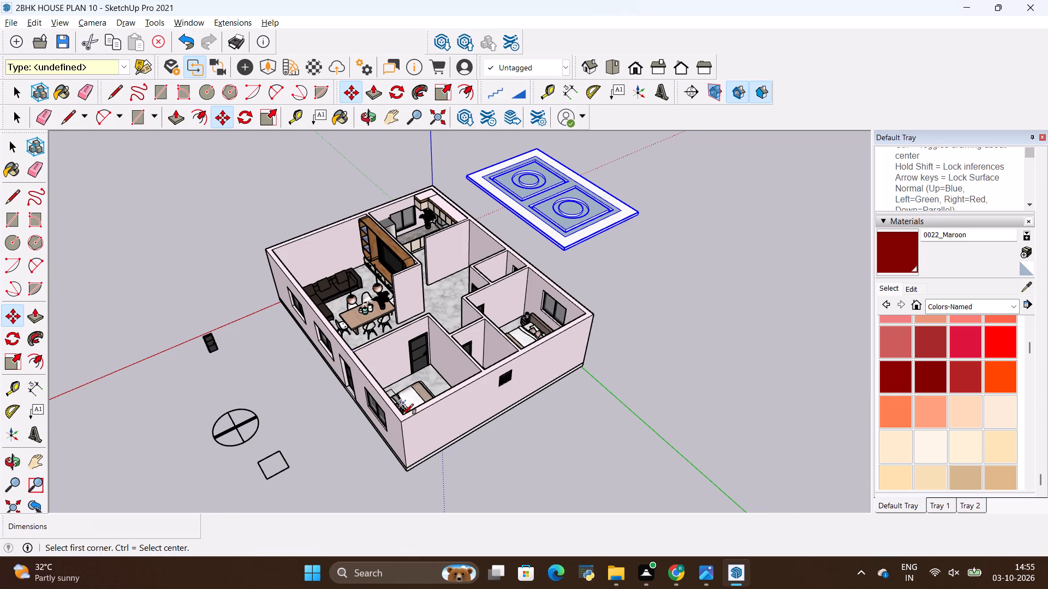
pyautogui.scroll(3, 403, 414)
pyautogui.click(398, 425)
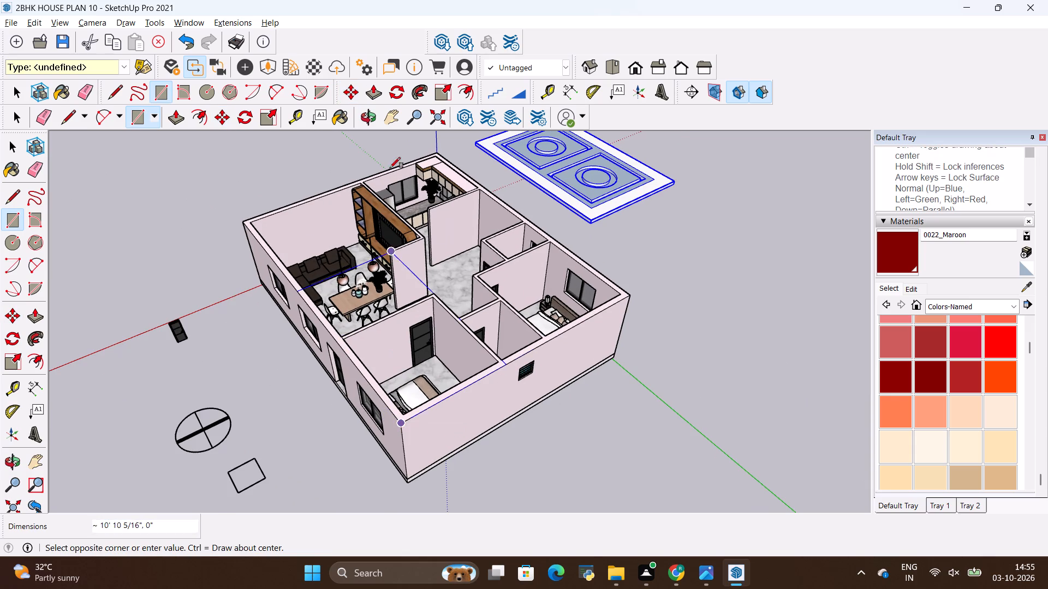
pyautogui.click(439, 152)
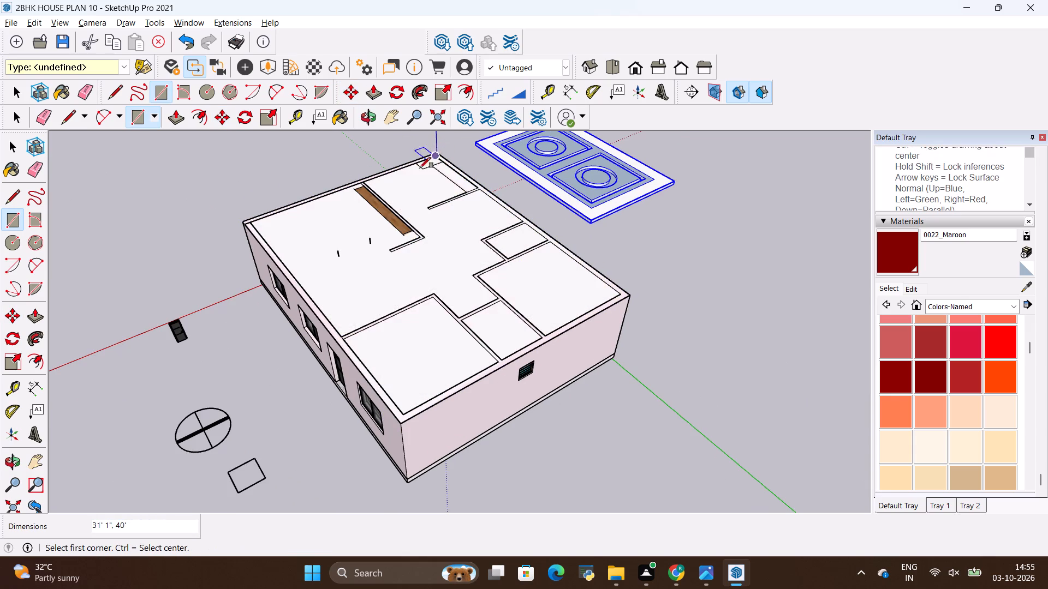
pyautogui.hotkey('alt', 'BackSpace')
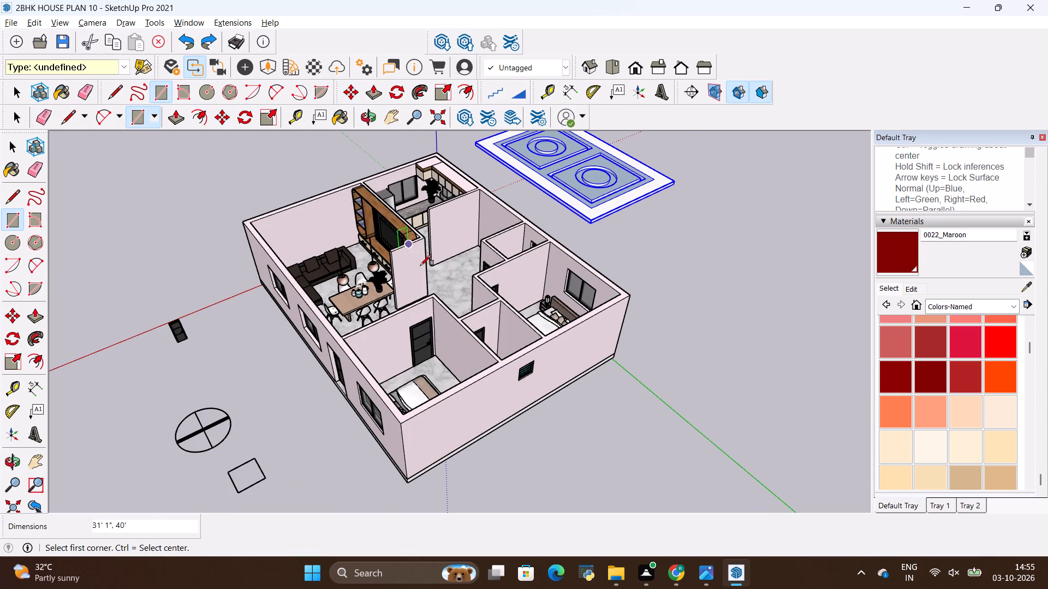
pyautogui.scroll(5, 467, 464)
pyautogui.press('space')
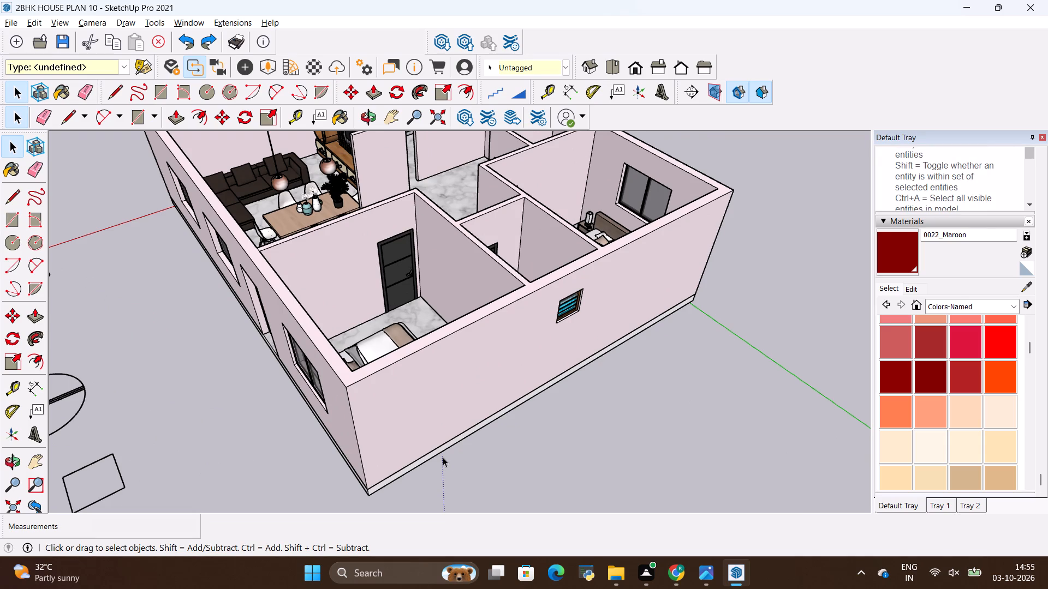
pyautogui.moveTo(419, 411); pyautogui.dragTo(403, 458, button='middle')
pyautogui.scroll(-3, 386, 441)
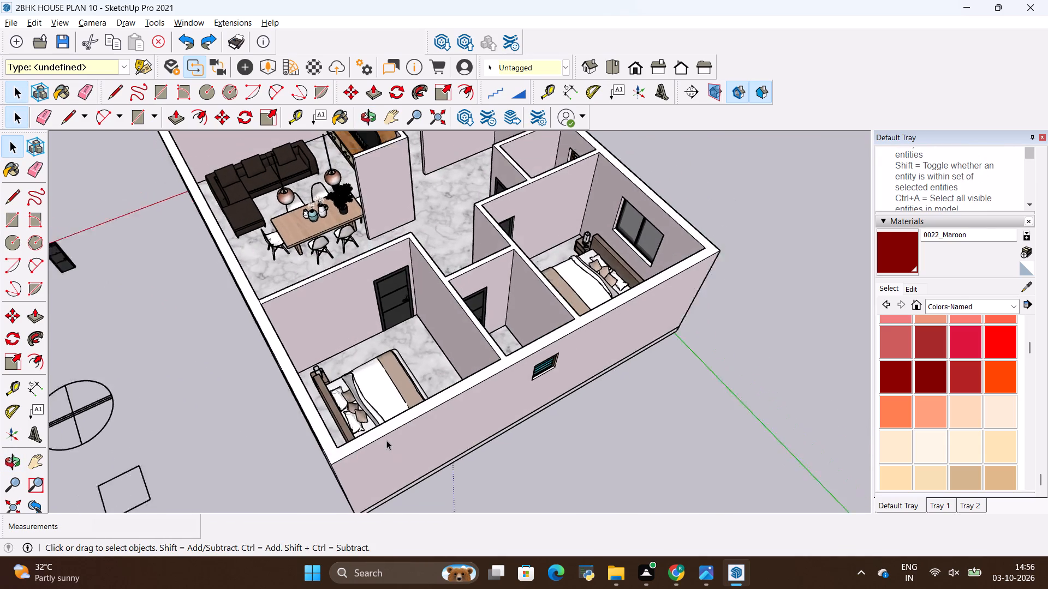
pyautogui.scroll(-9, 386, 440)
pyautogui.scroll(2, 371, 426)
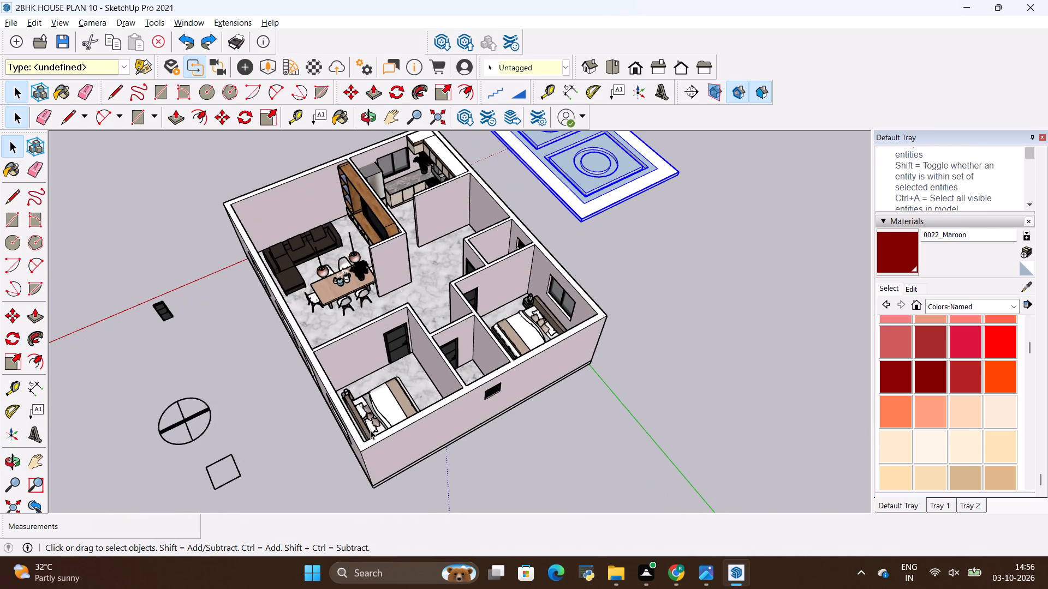
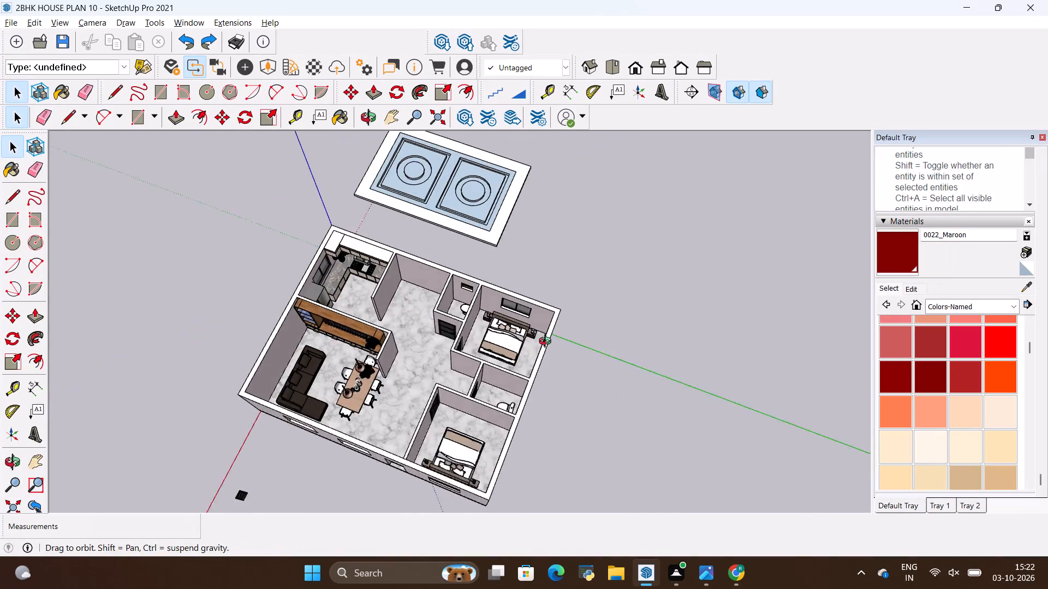
# Examine the furnished house interior, focusing on the empty hall bay between the kitchen and the bathroom.
pyautogui.scroll(2, 383, 309)
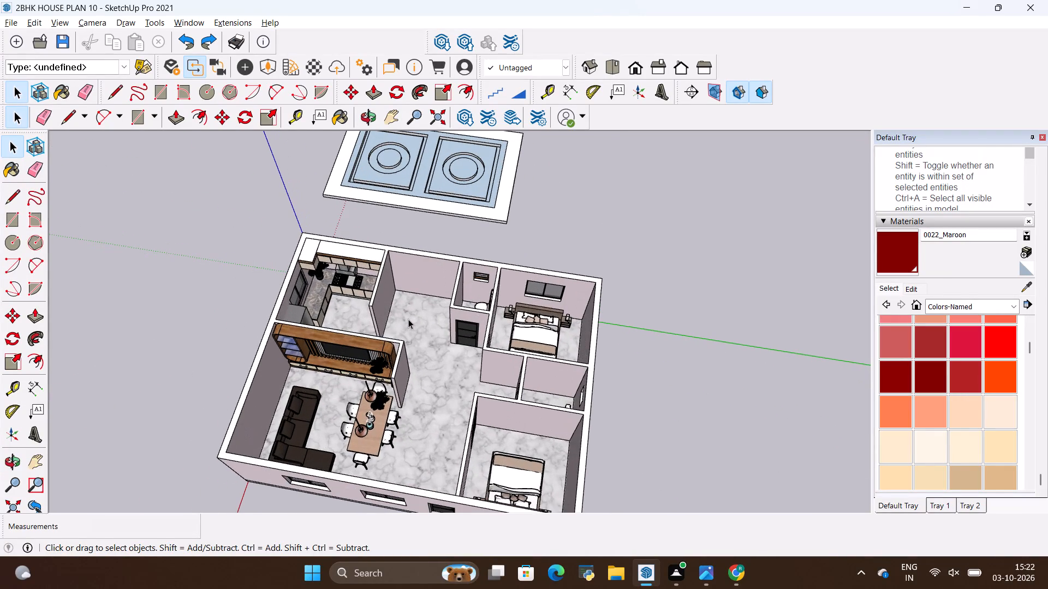
pyautogui.scroll(-3, 410, 319)
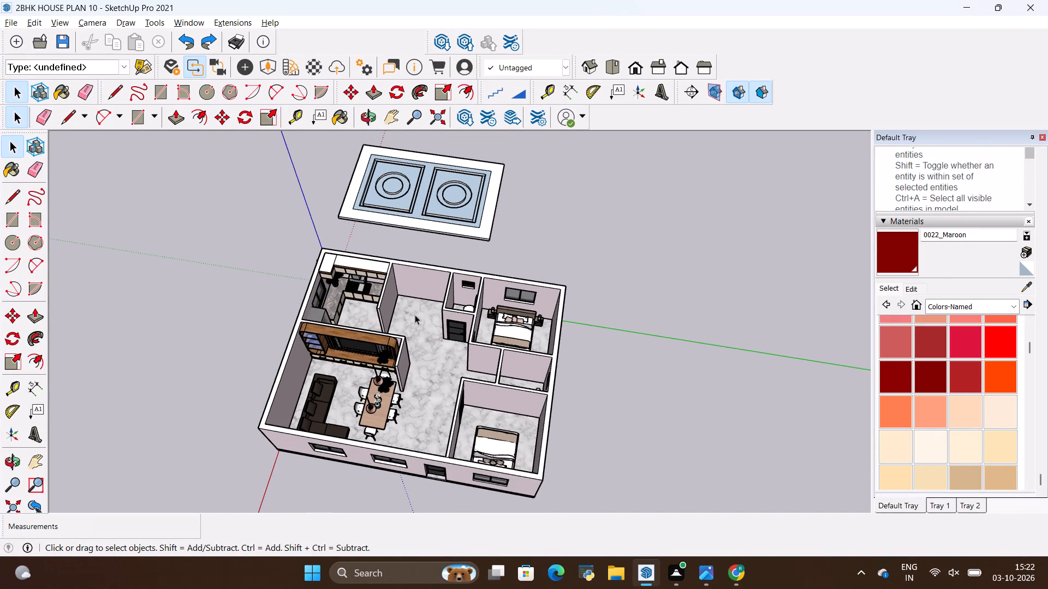
pyautogui.scroll(3, 408, 313)
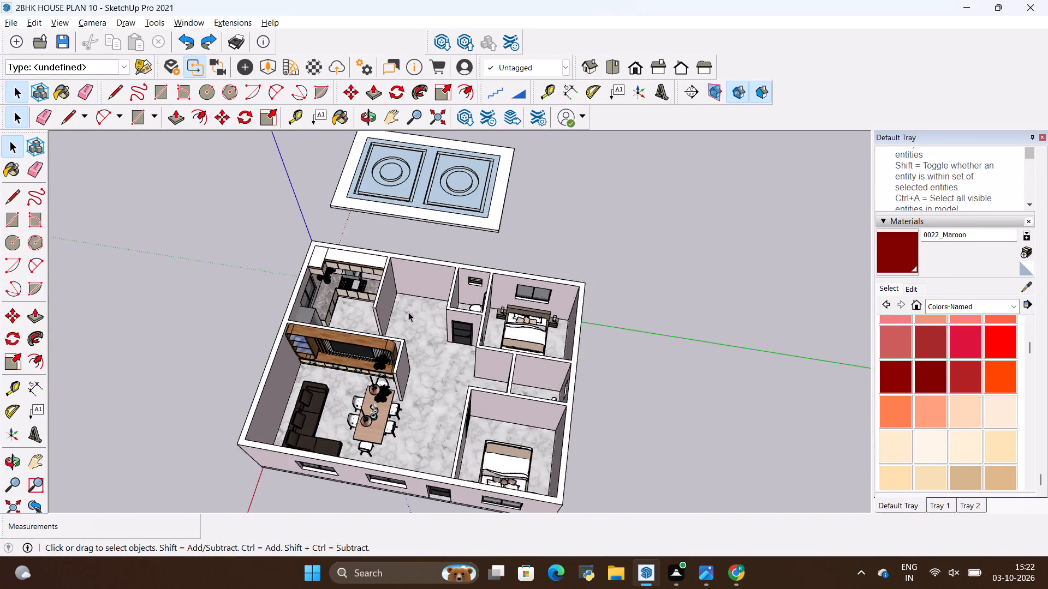
pyautogui.scroll(4, 408, 312)
pyautogui.scroll(1, 431, 259)
pyautogui.scroll(7, 436, 340)
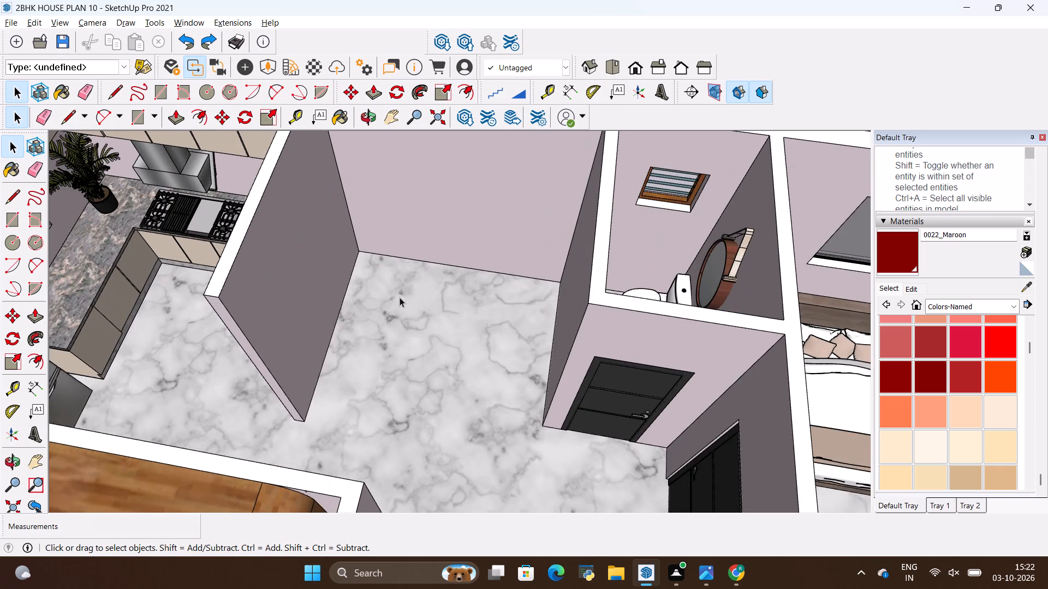
pyautogui.scroll(-18, 400, 297)
pyautogui.scroll(-4, 407, 311)
pyautogui.scroll(1, 478, 431)
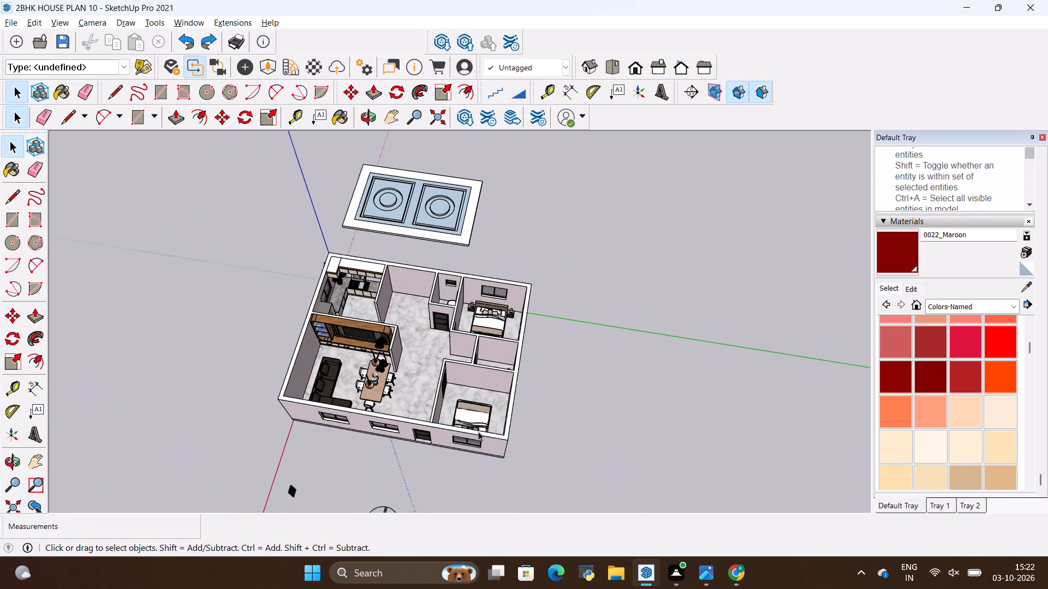
pyautogui.scroll(2, 471, 419)
pyautogui.moveTo(306, 392); pyautogui.dragTo(376, 457, button='middle')
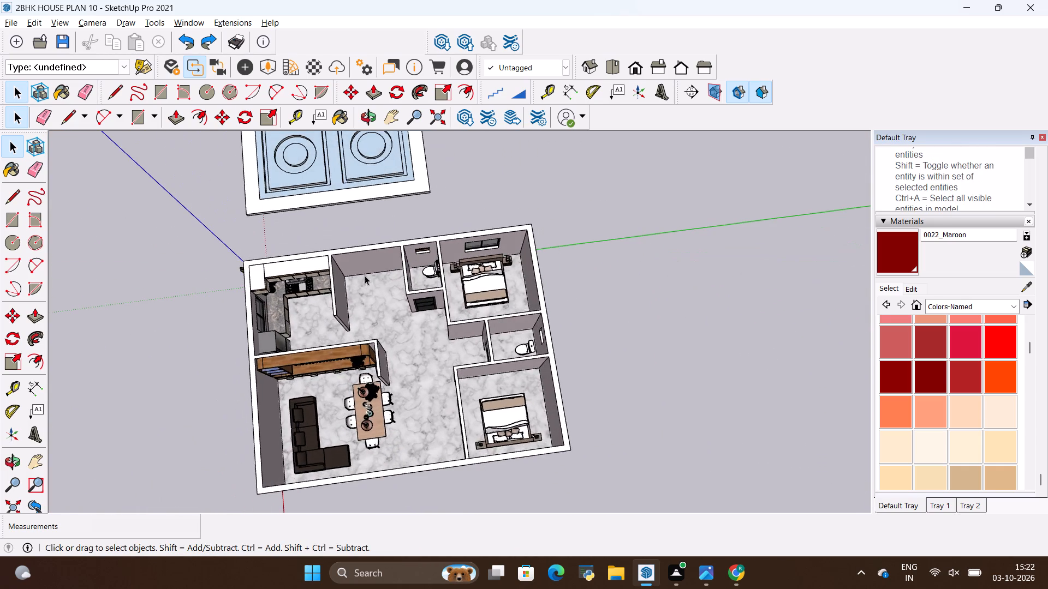
pyautogui.scroll(18, 364, 275)
pyautogui.moveTo(357, 281); pyautogui.dragTo(357, 271, button='middle')
pyautogui.scroll(-6, 359, 273)
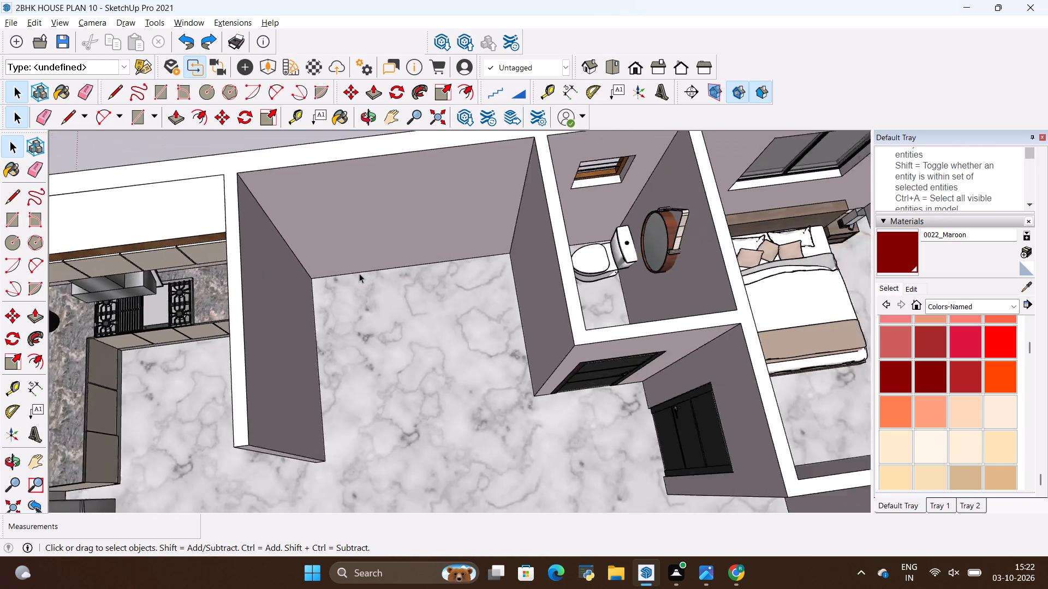
pyautogui.scroll(-3, 359, 273)
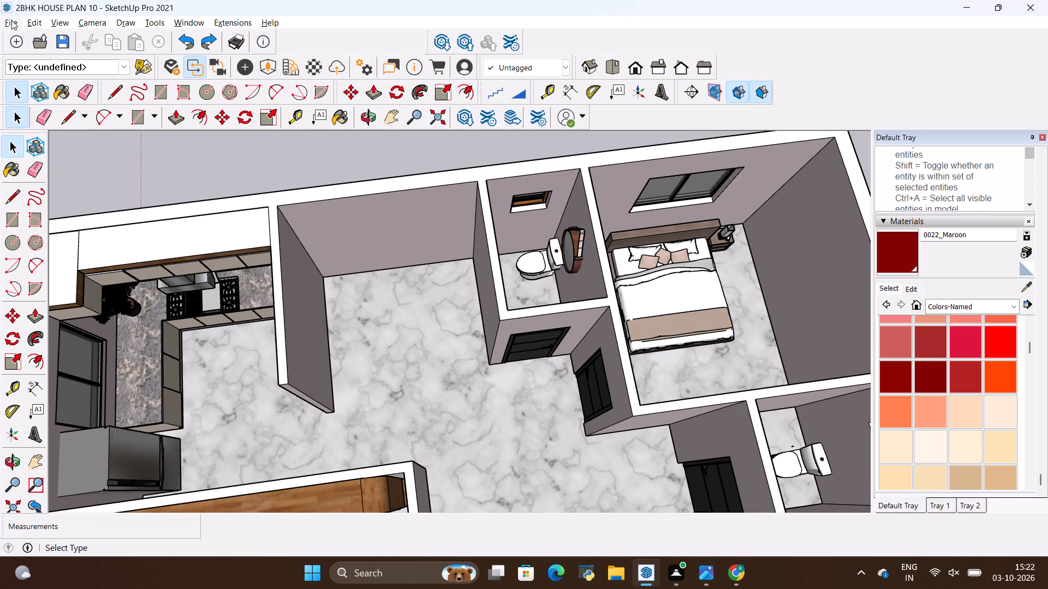
# Unhide all hidden geometry to bring back the staircase outline on the hall floor.
pyautogui.click(31, 23)
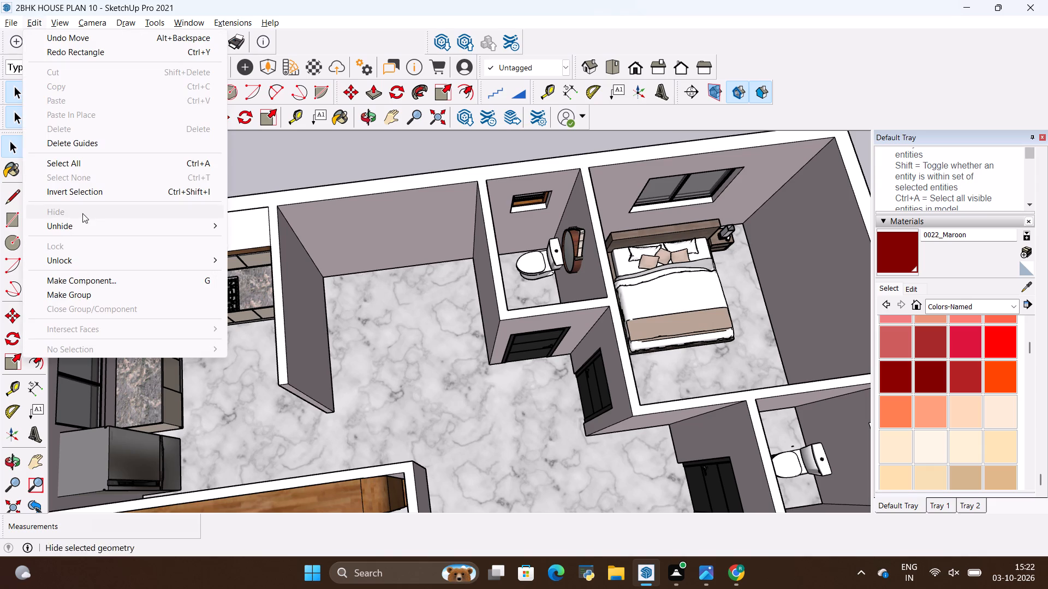
pyautogui.click(88, 227)
pyautogui.click(260, 257)
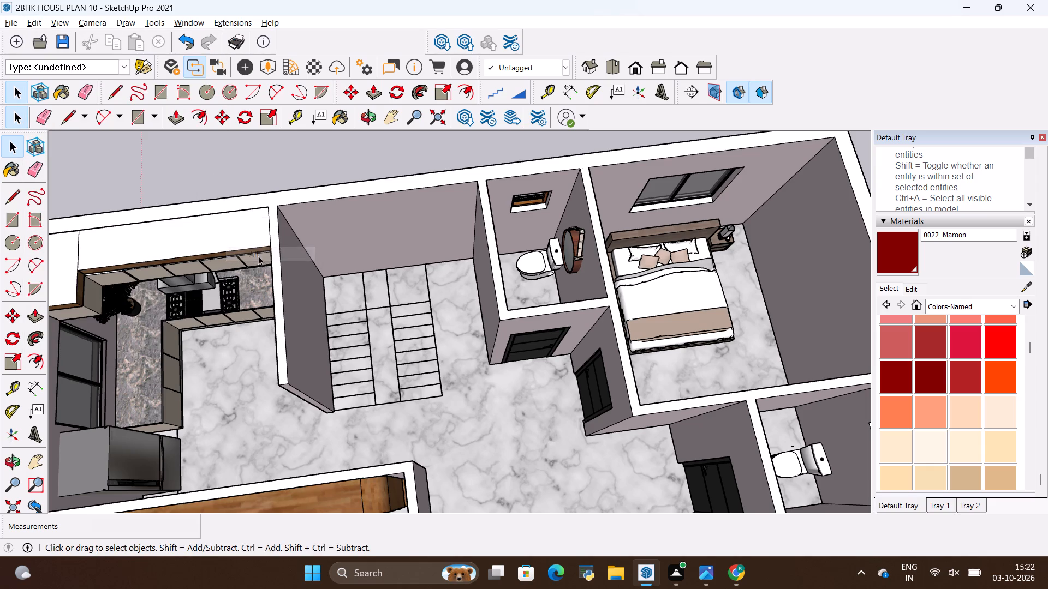
pyautogui.press('space')
pyautogui.doubleClick(356, 306)
pyautogui.click(277, 169)
# Trace the staircase landing along the back wall with three rectangles: two 2' 6" squares and a 2' 6" by 1' 6" piece between them.
pyautogui.press('r')
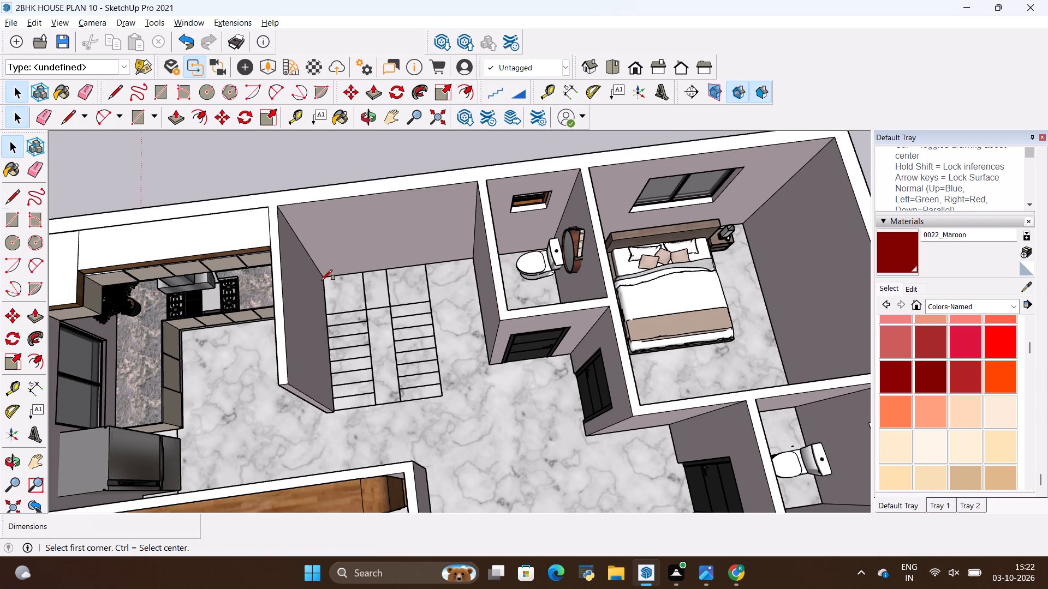
pyautogui.click(321, 280)
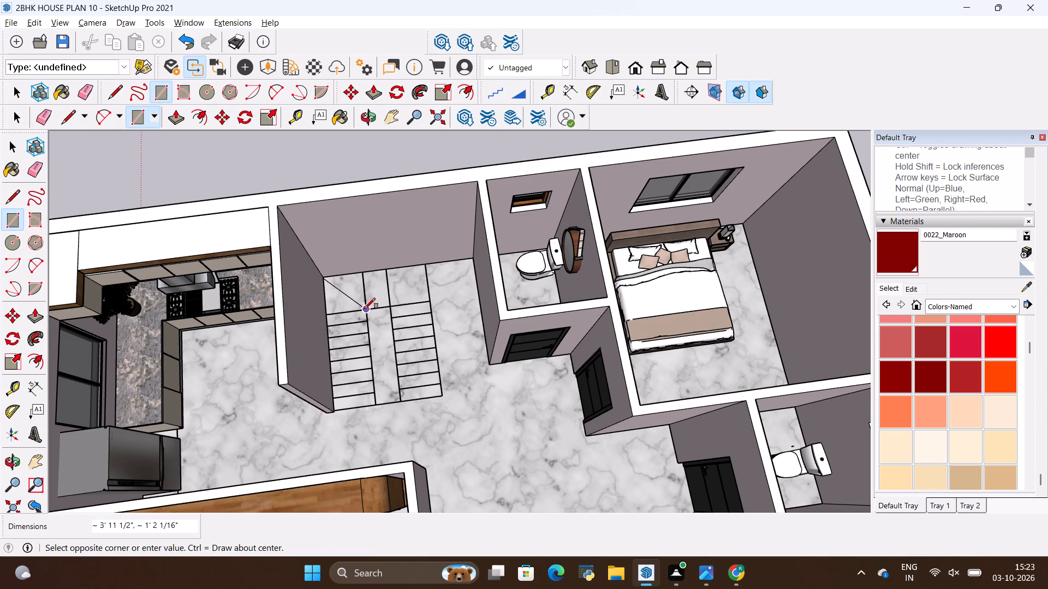
pyautogui.press('r')
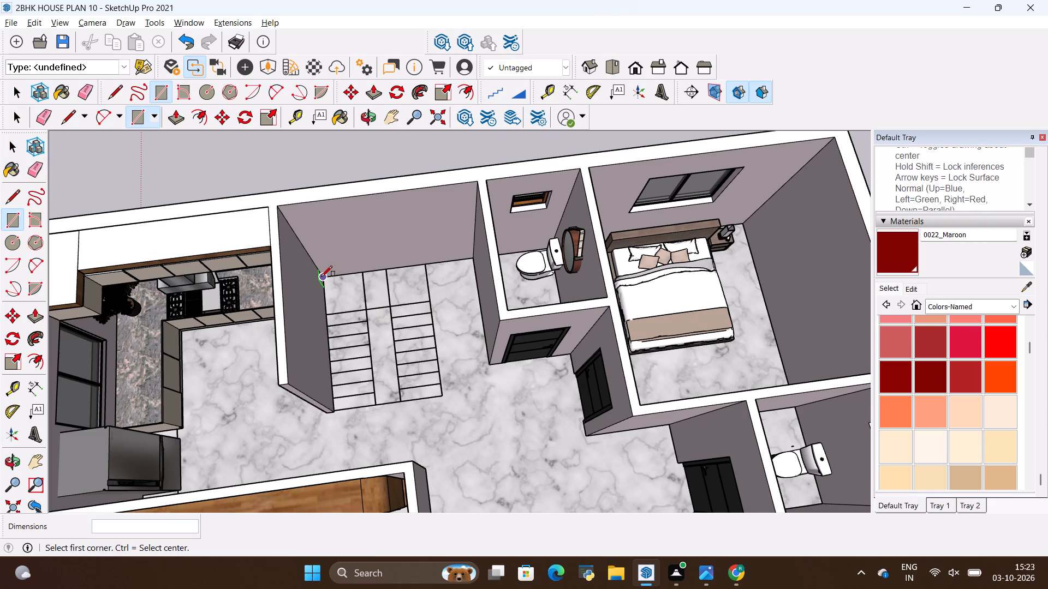
pyautogui.click(321, 278)
pyautogui.click(361, 309)
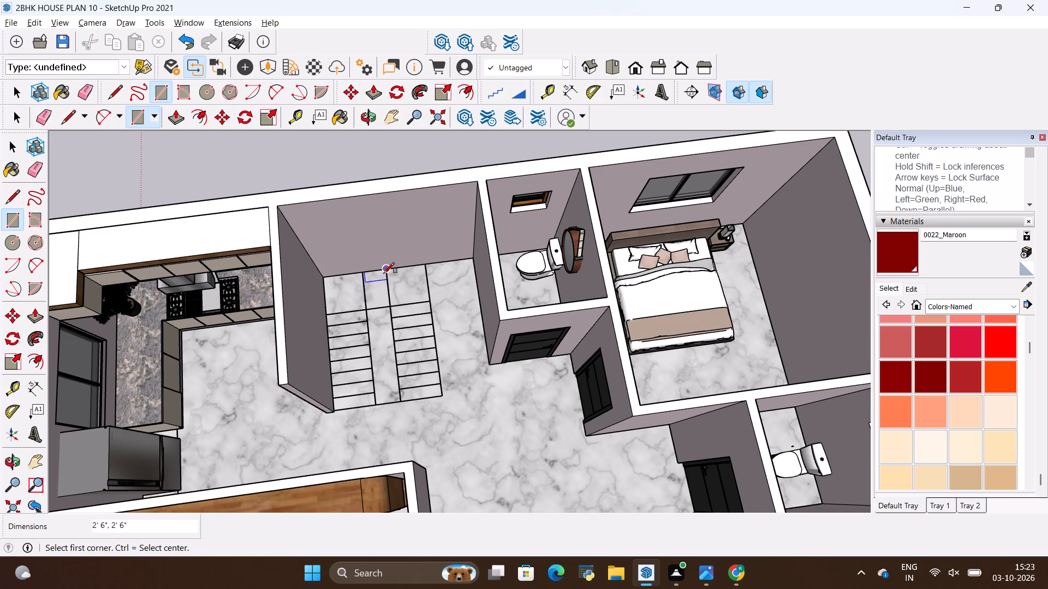
pyautogui.click(384, 273)
pyautogui.click(365, 307)
pyautogui.click(394, 305)
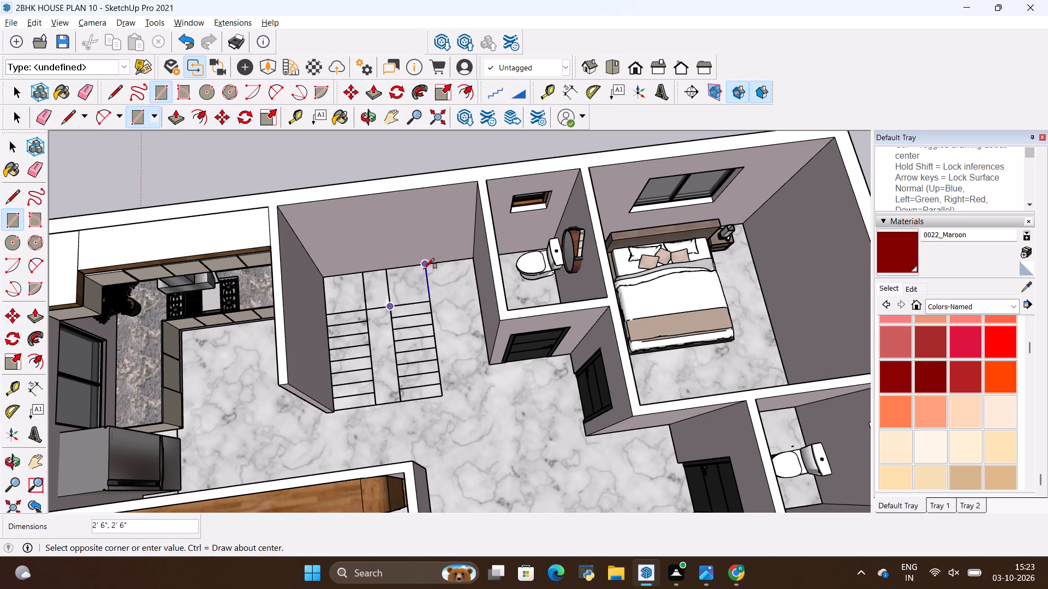
pyautogui.click(424, 267)
# Trace the treads nearest the landing on the bathroom-side flight with 2' 6" by 9" rectangles.
pyautogui.scroll(7, 392, 372)
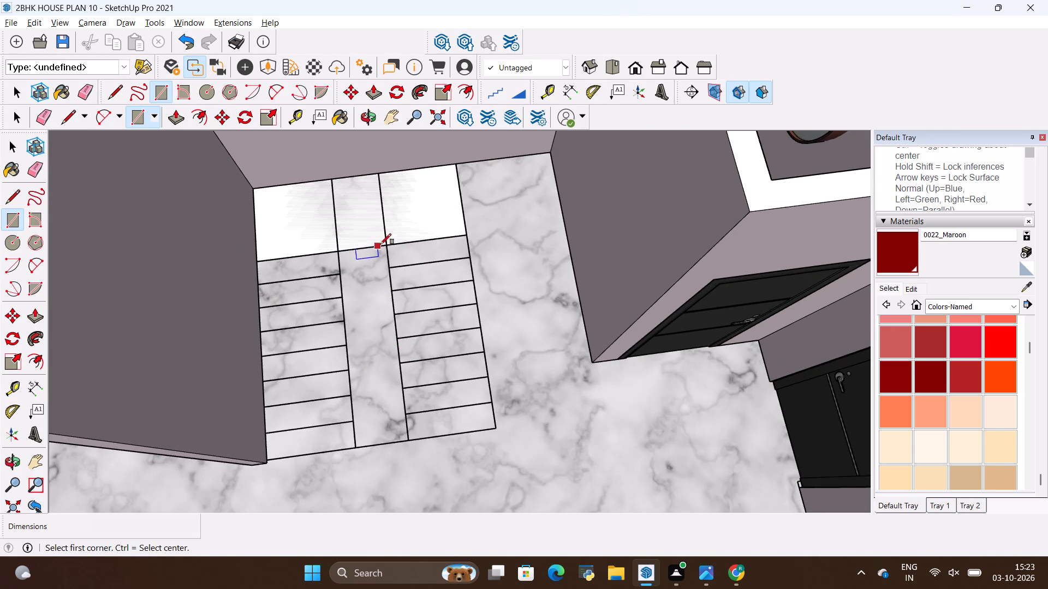
pyautogui.click(387, 243)
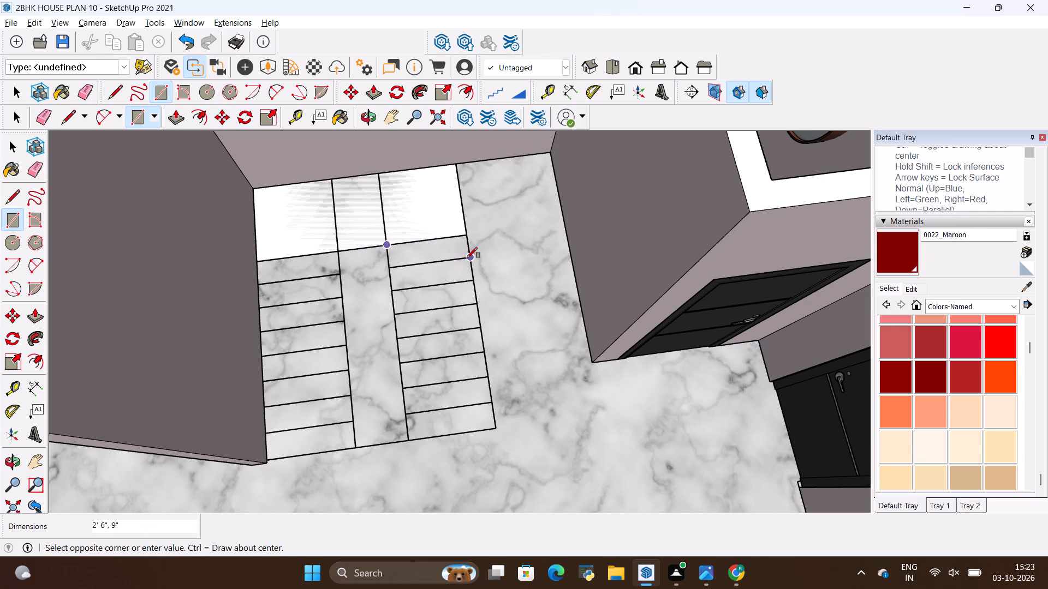
pyautogui.click(467, 258)
pyautogui.click(392, 292)
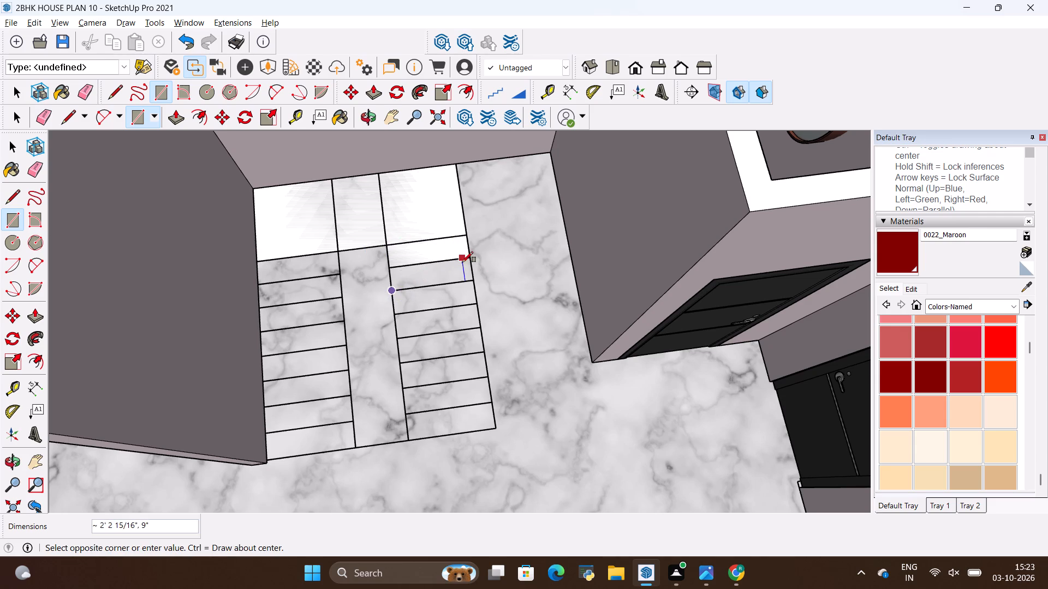
pyautogui.click(470, 259)
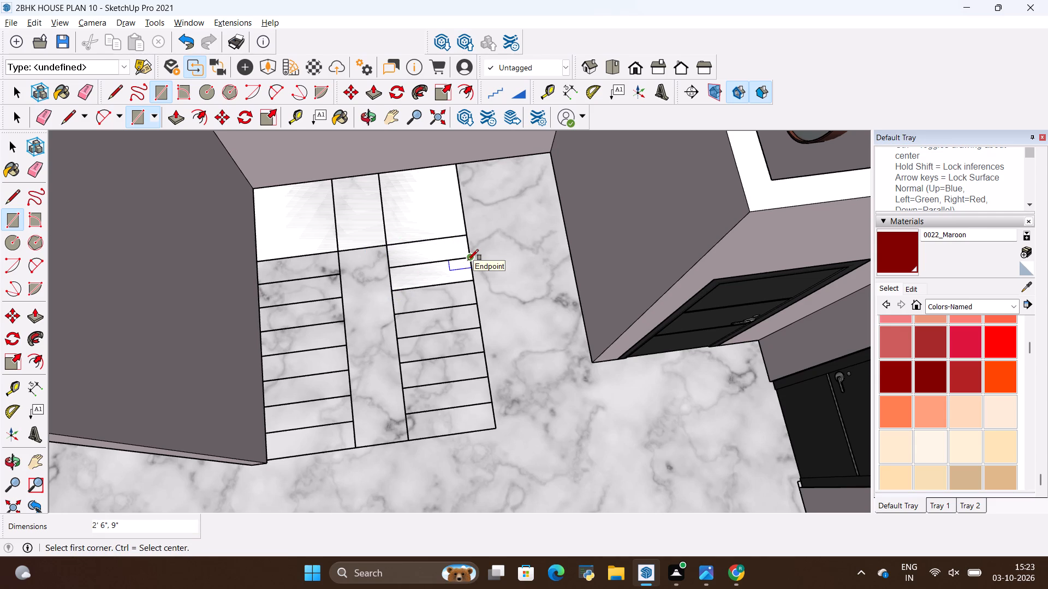
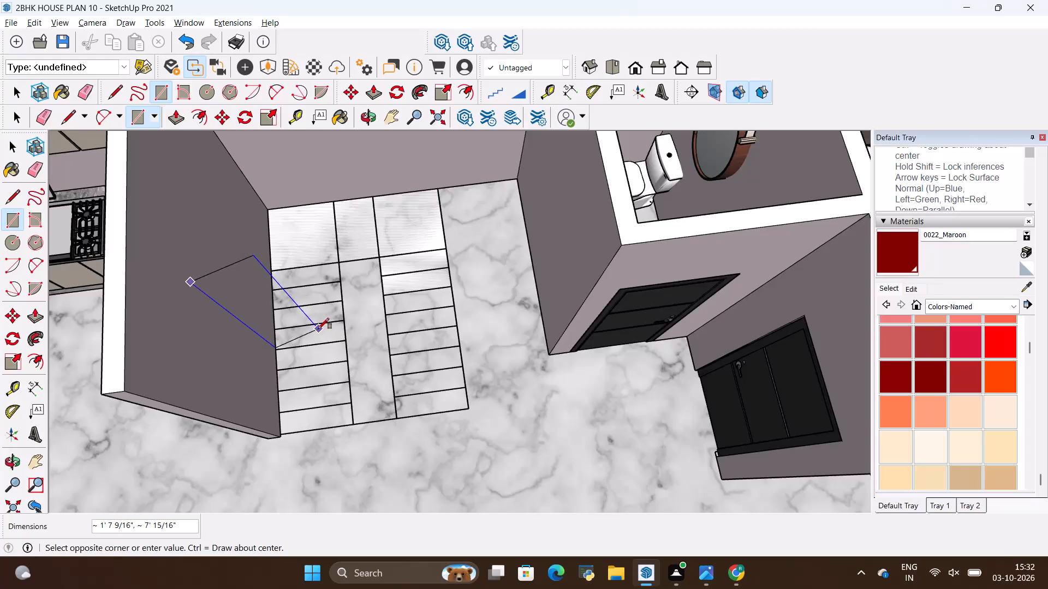
# Draw 2' 6" by 9" rectangles over the third, fourth and fifth treads from the landing on the flight farther from the kitchen.
pyautogui.press('r')
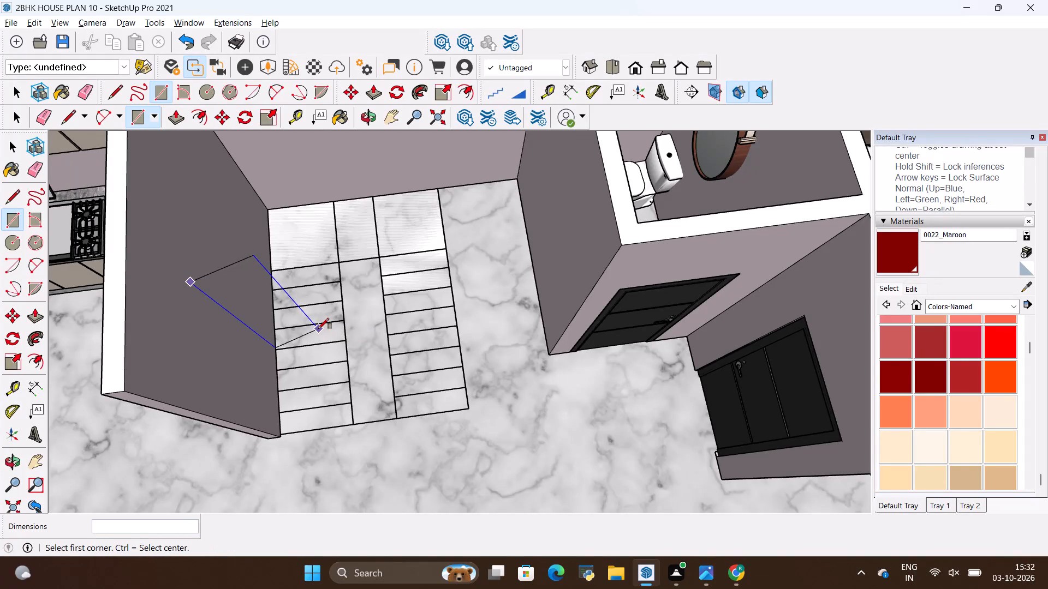
pyautogui.scroll(3, 370, 304)
pyautogui.click(387, 295)
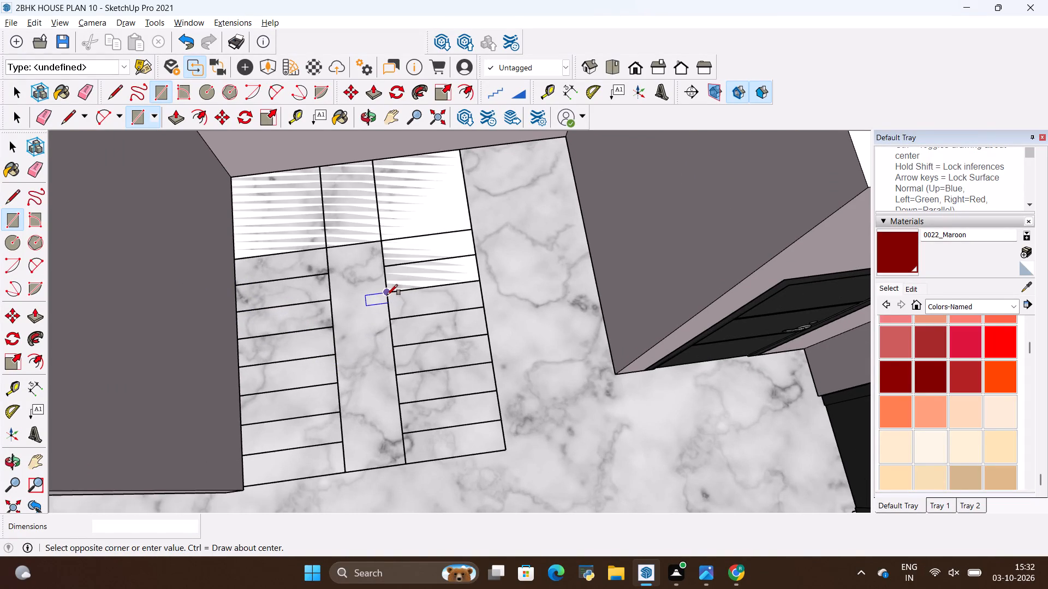
pyautogui.click(480, 308)
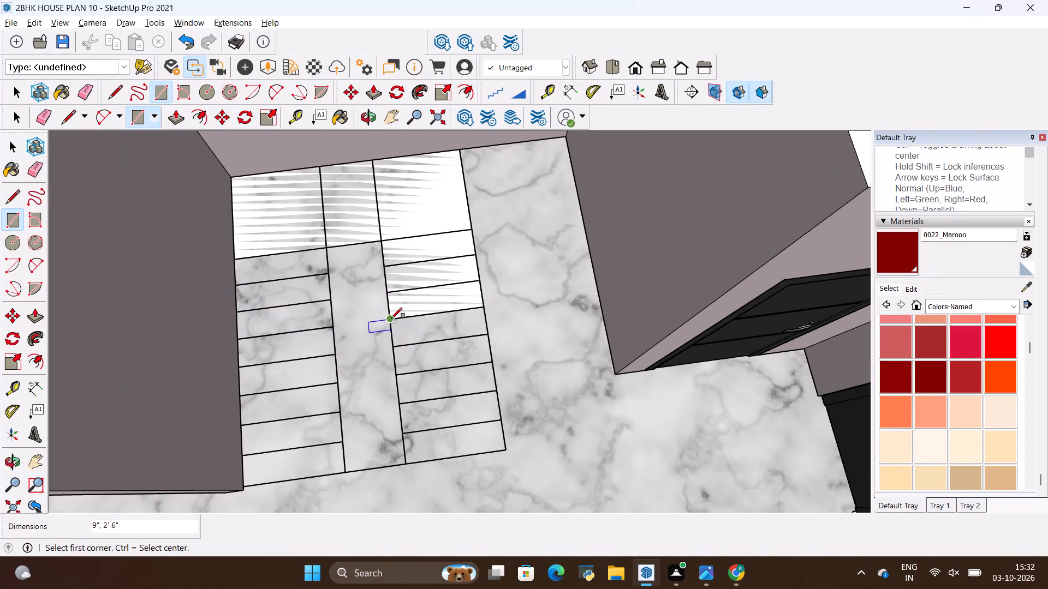
pyautogui.click(391, 318)
pyautogui.click(485, 335)
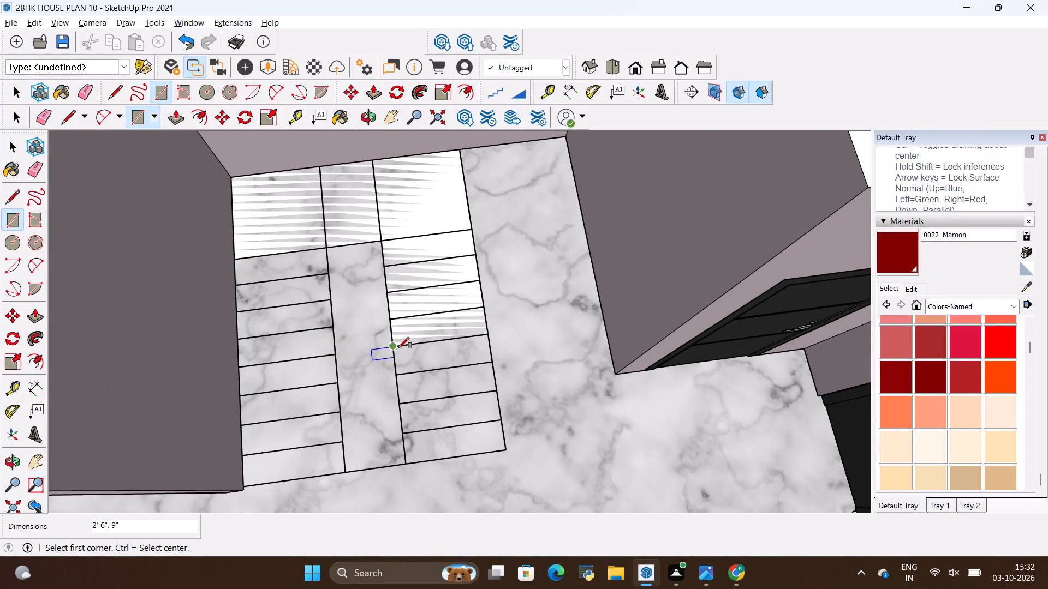
pyautogui.click(396, 348)
pyautogui.click(495, 365)
# Draw 2' 6" by 9" rectangles over the last three treads of the same flight, down to its free end.
pyautogui.scroll(-5, 438, 368)
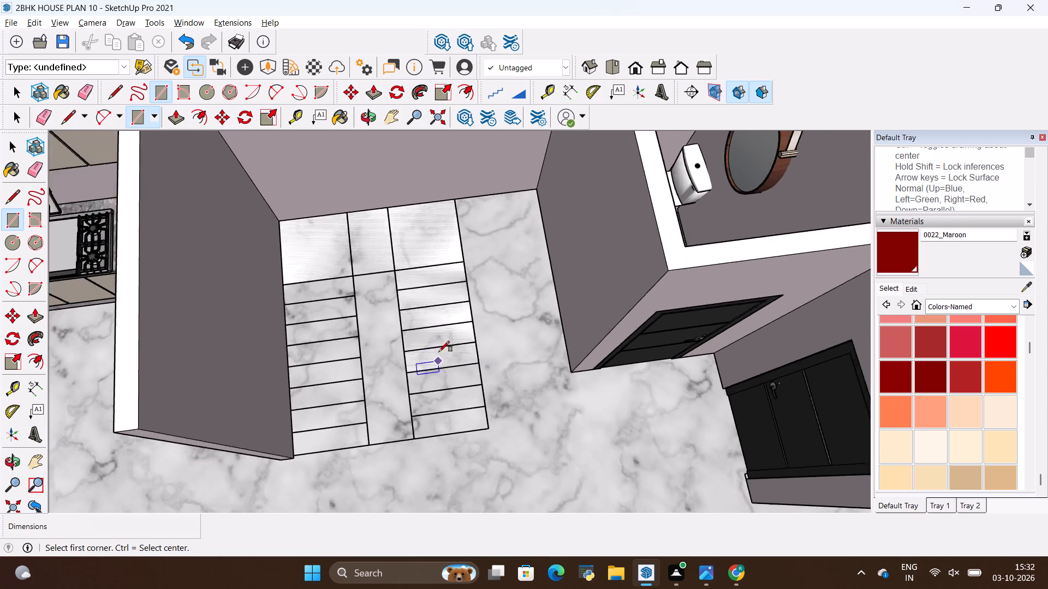
pyautogui.scroll(-17, 439, 345)
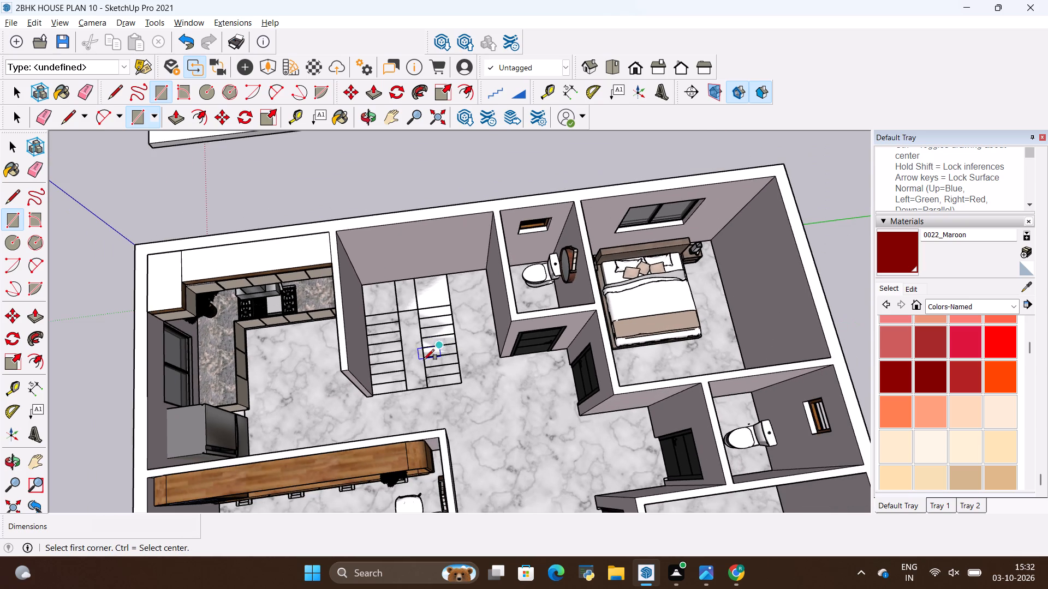
pyautogui.scroll(16, 424, 360)
pyautogui.click(424, 344)
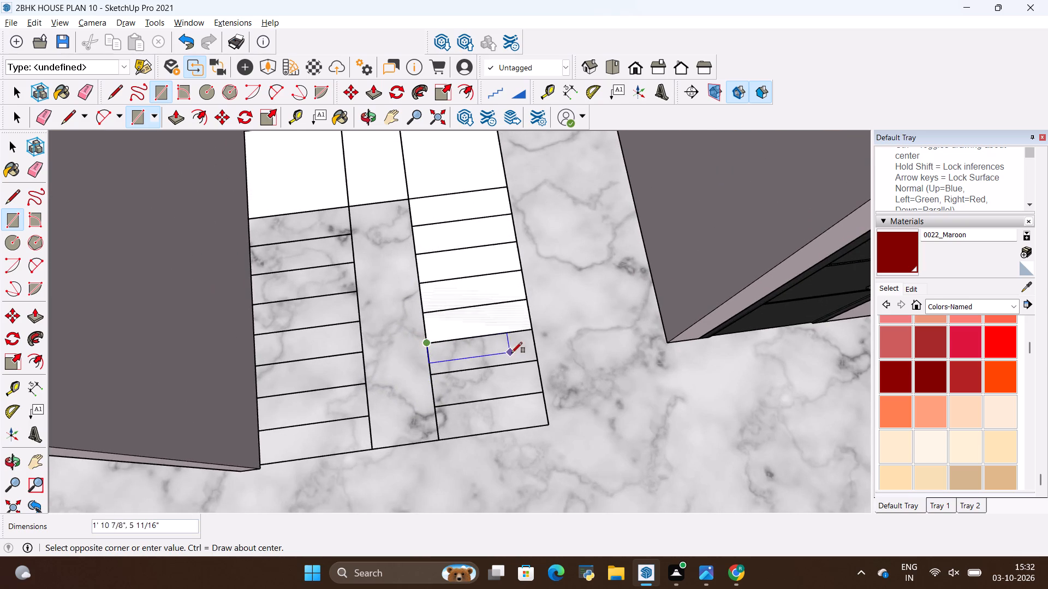
pyautogui.click(532, 362)
pyautogui.click(431, 376)
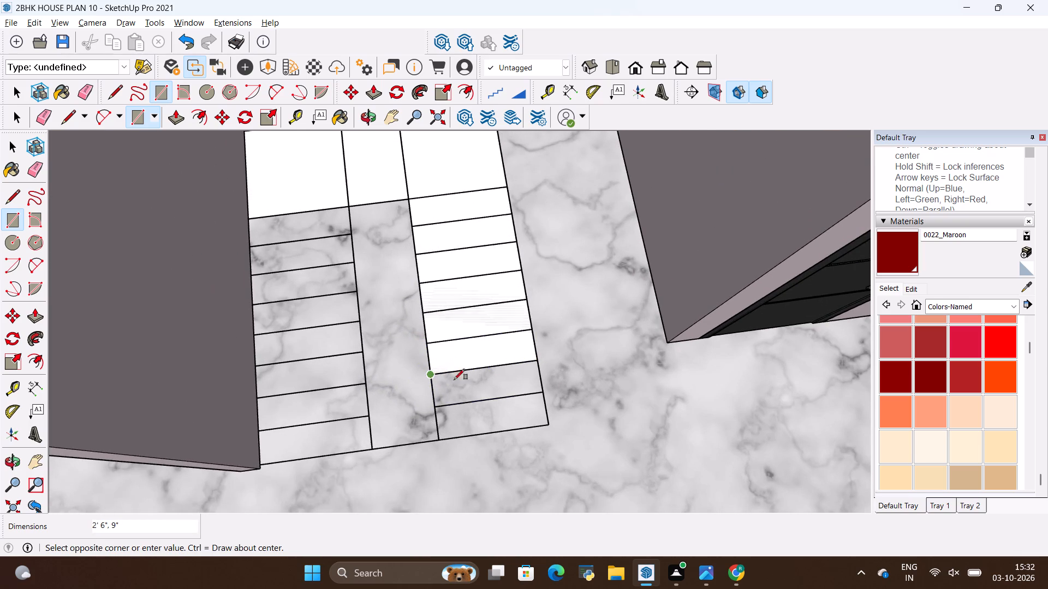
pyautogui.click(543, 398)
pyautogui.click(436, 407)
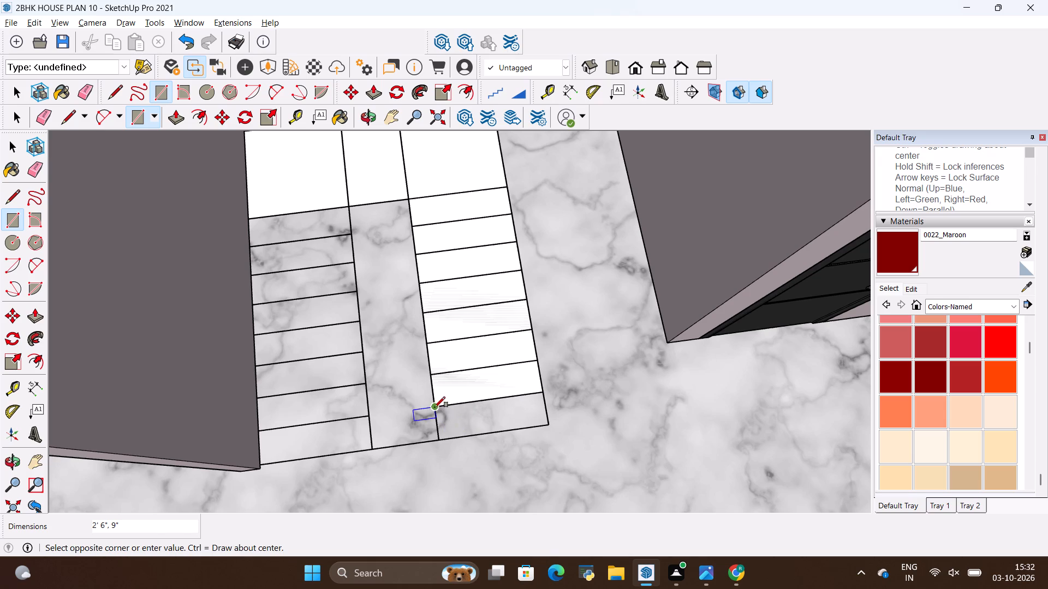
pyautogui.click(551, 423)
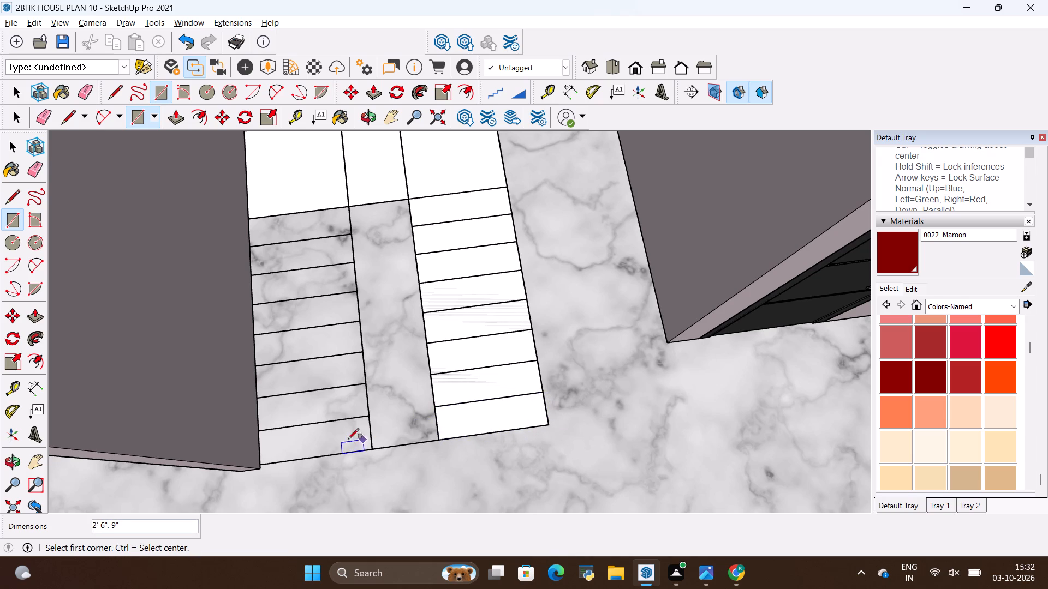
# Draw 2' 6" by 9" rectangles over the first three treads below the landing on the flight beside the kitchen wall.
pyautogui.scroll(2, 264, 190)
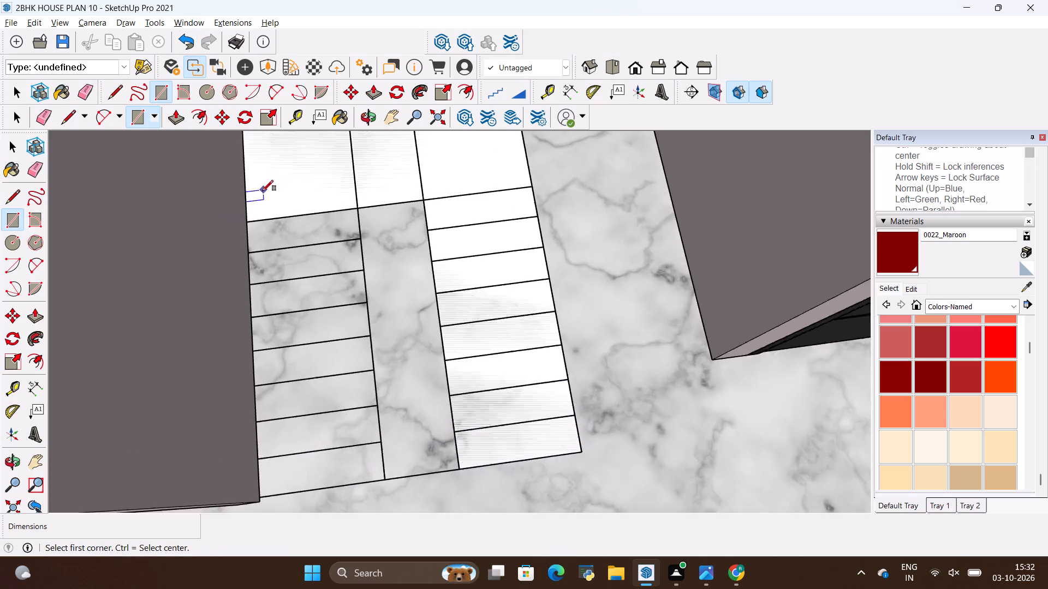
pyautogui.scroll(4, 263, 191)
pyautogui.click(242, 229)
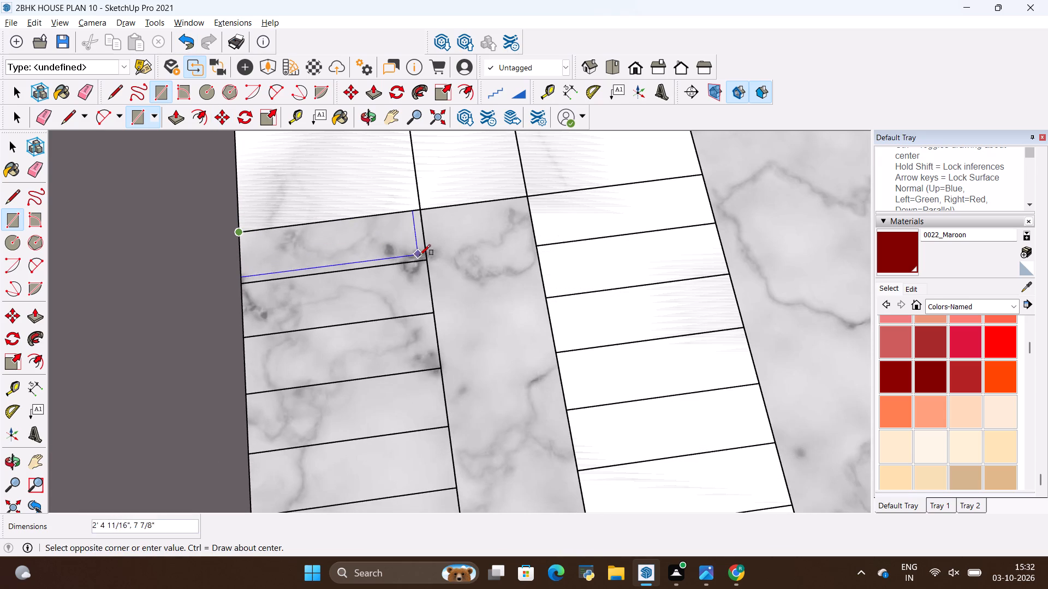
pyautogui.click(424, 263)
pyautogui.scroll(-4, 424, 246)
pyautogui.scroll(4, 332, 269)
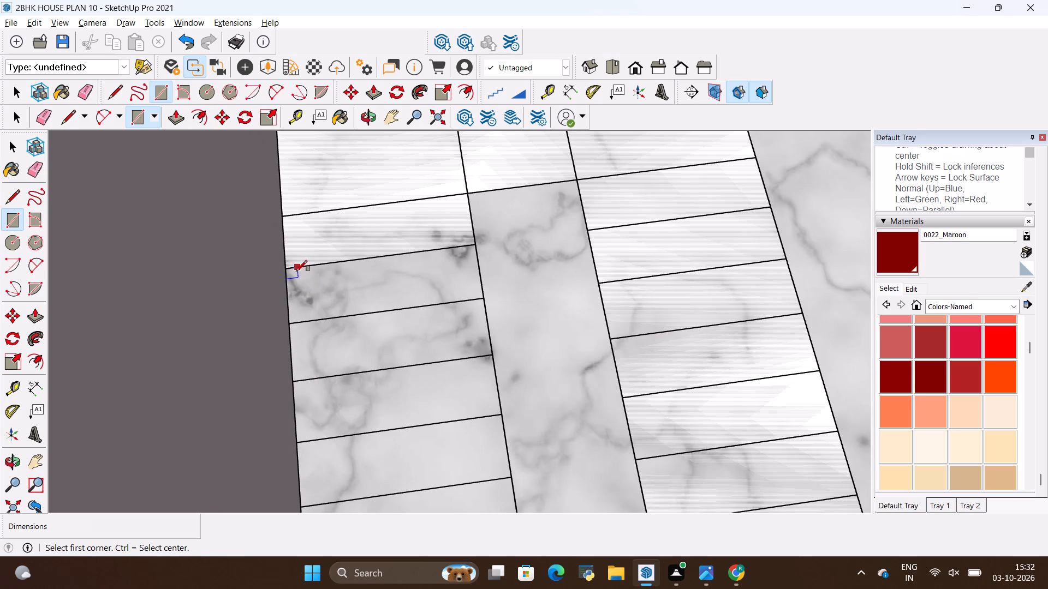
pyautogui.click(288, 268)
pyautogui.click(484, 298)
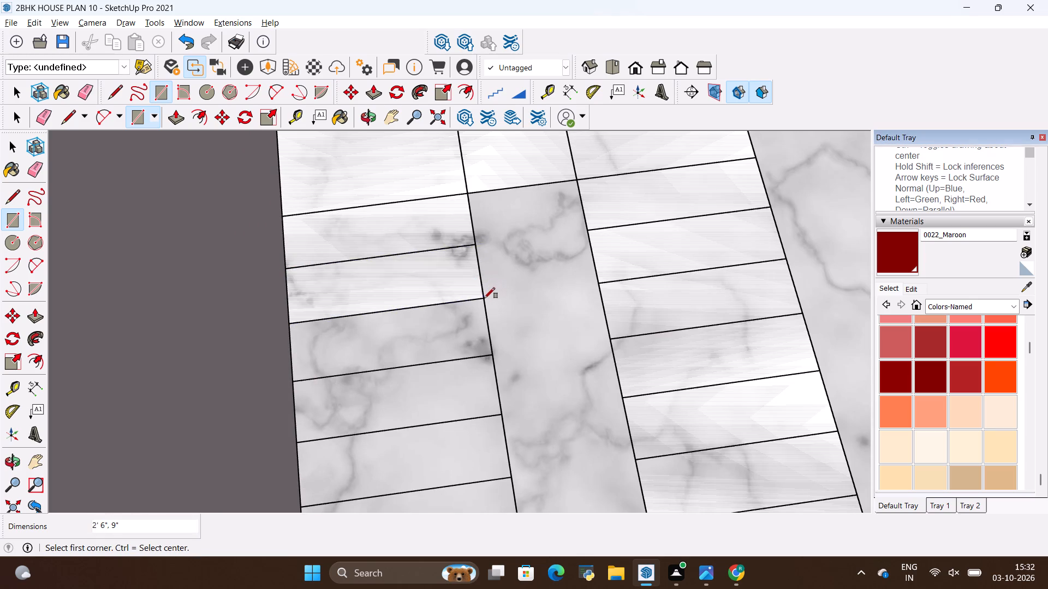
pyautogui.scroll(-6, 458, 245)
pyautogui.scroll(4, 395, 327)
pyautogui.click(336, 325)
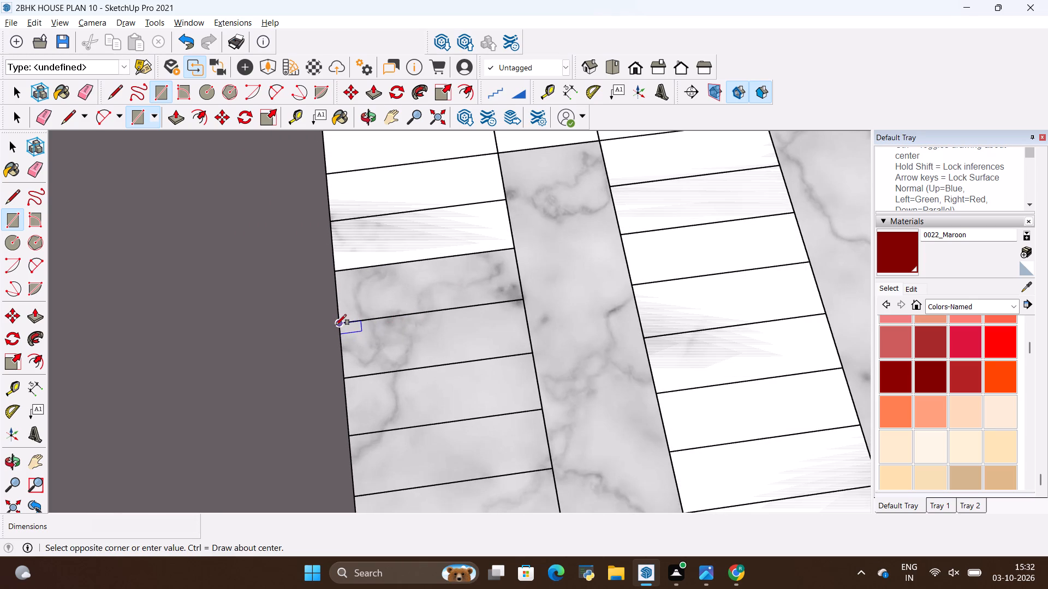
pyautogui.click(513, 244)
# Draw 2' 6" by 9" rectangles over the remaining five treads of the flight beside the kitchen wall.
pyautogui.scroll(-6, 490, 236)
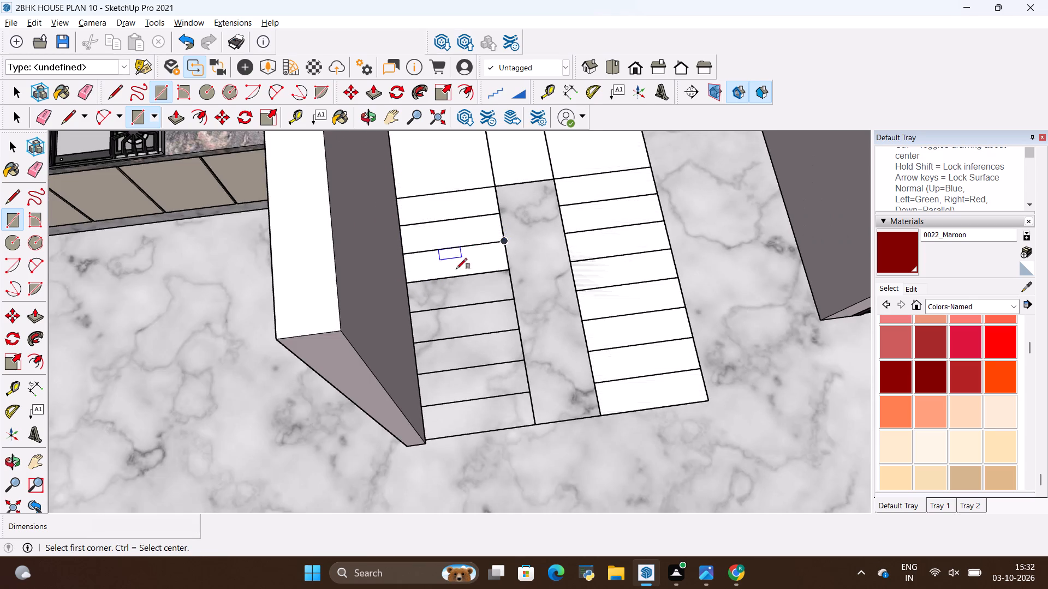
pyautogui.scroll(3, 442, 297)
pyautogui.click(398, 312)
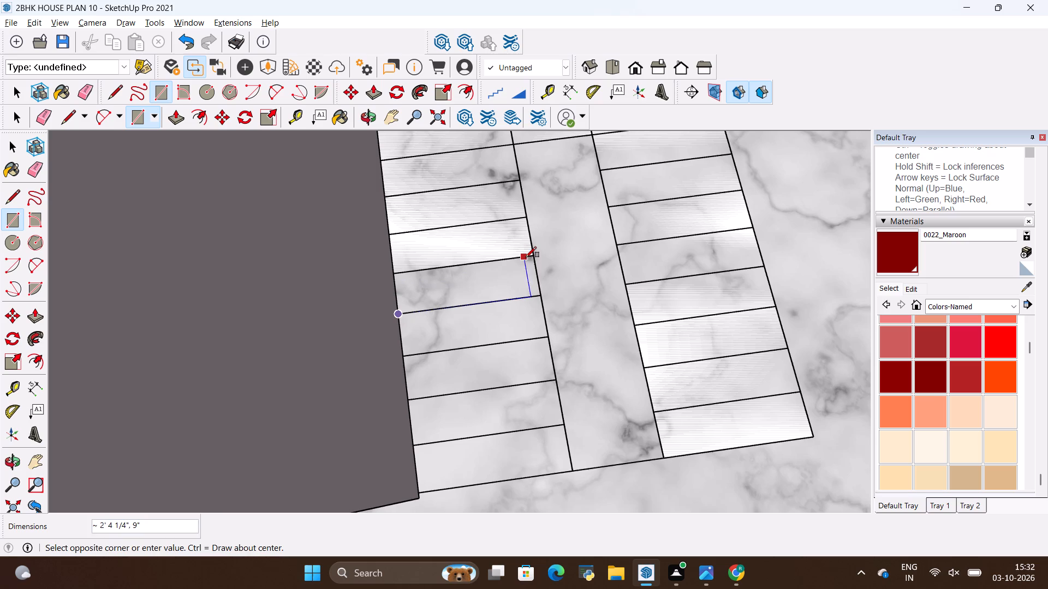
pyautogui.click(528, 257)
pyautogui.scroll(-5, 398, 237)
pyautogui.scroll(1, 416, 285)
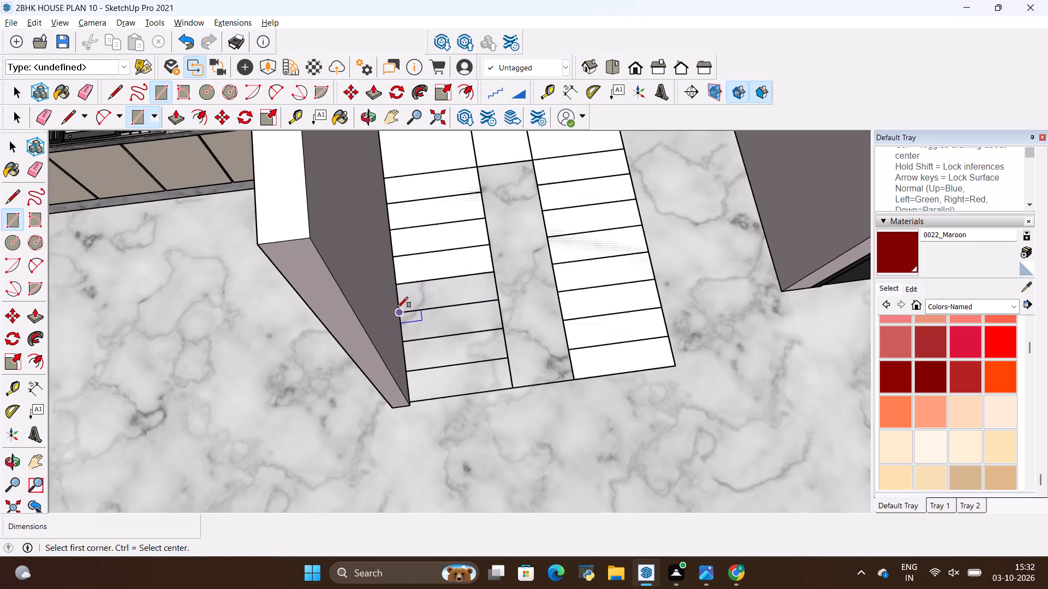
pyautogui.click(401, 316)
pyautogui.click(497, 273)
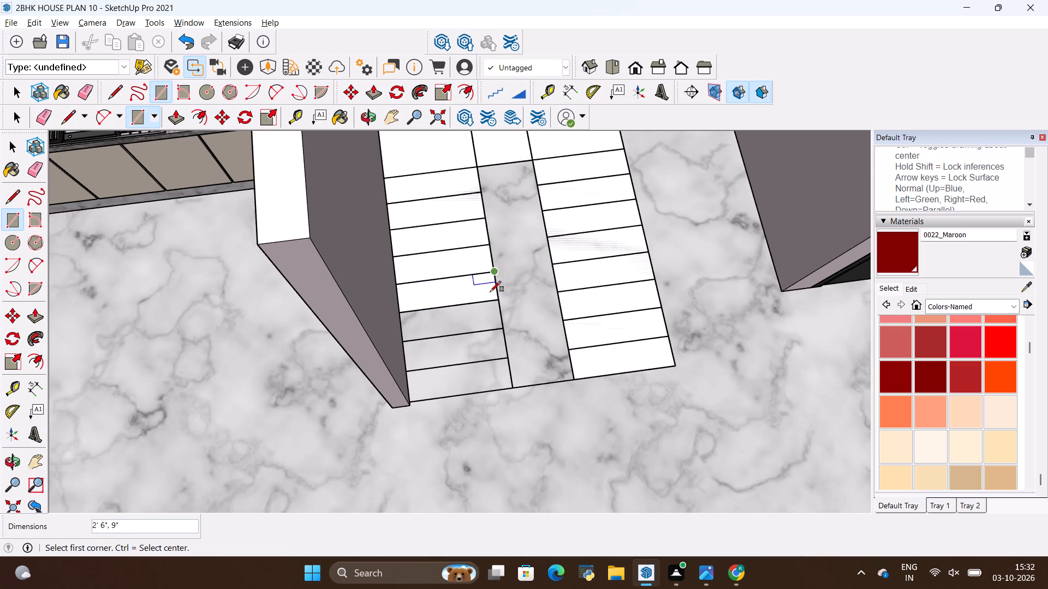
pyautogui.click(397, 309)
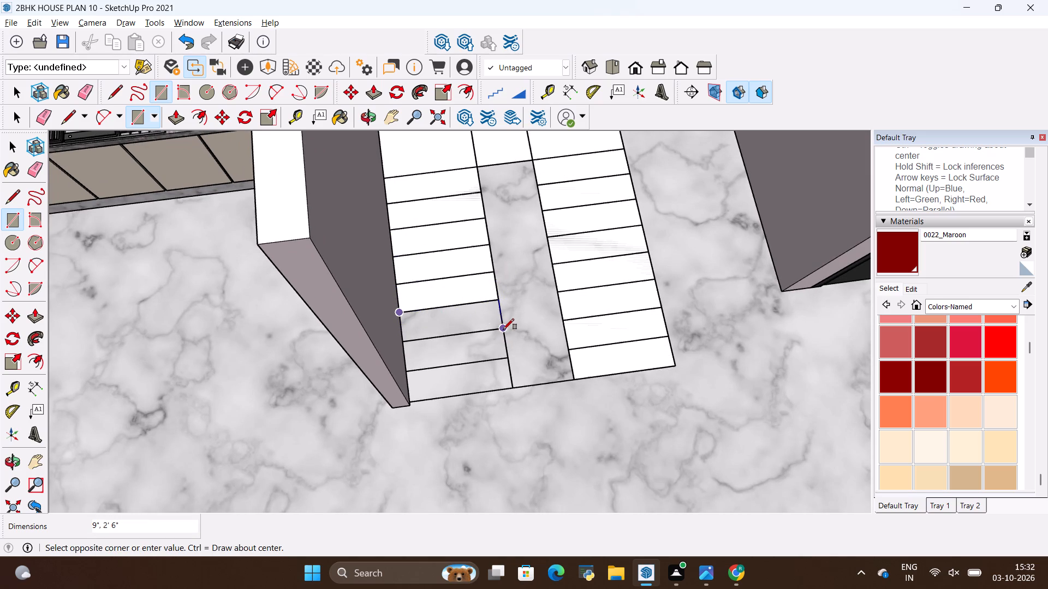
pyautogui.click(503, 329)
pyautogui.click(404, 370)
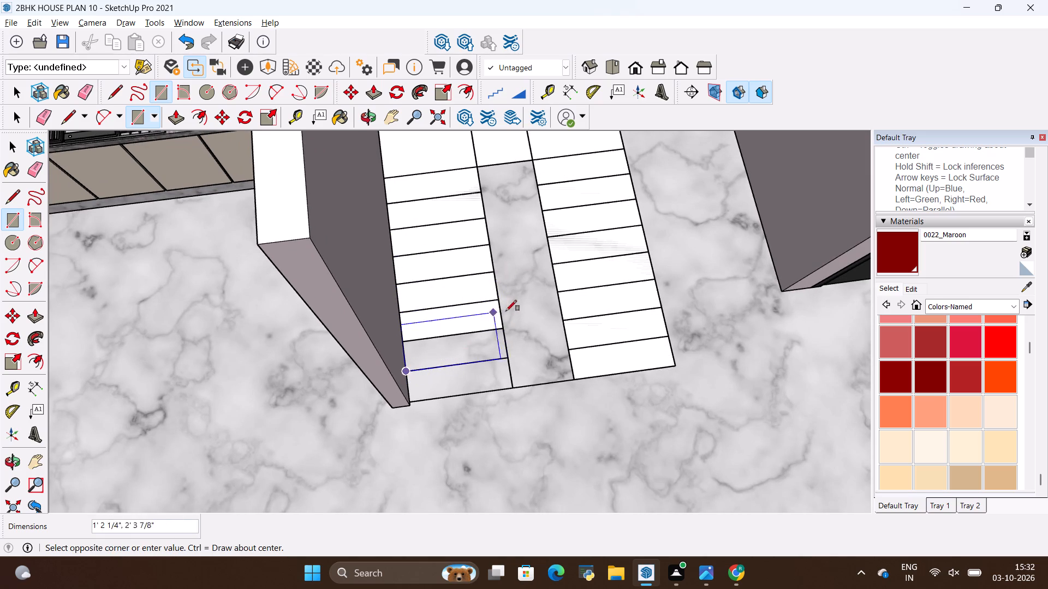
pyautogui.click(506, 326)
pyautogui.click(409, 403)
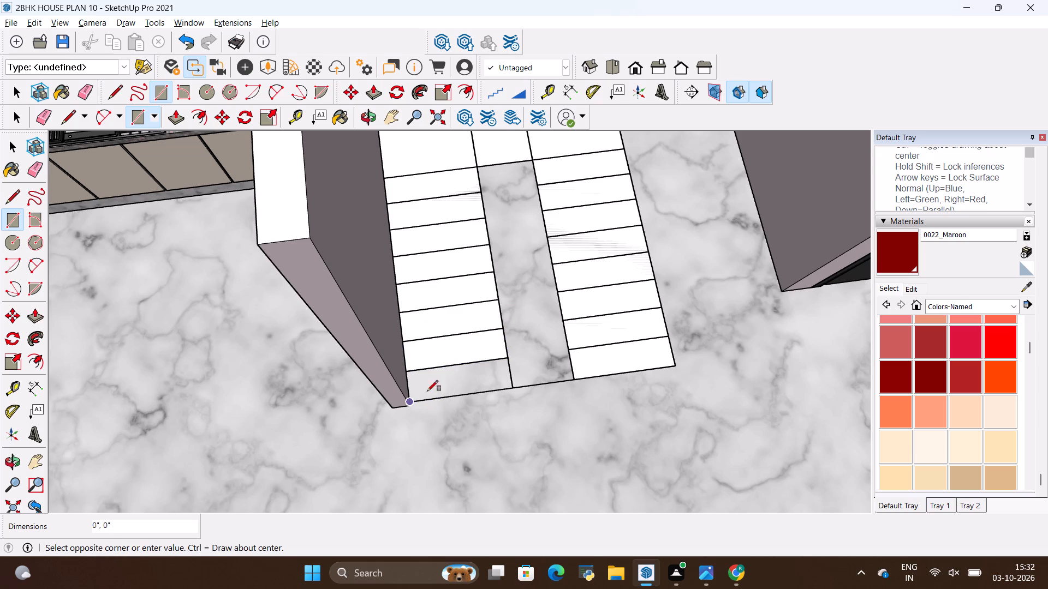
pyautogui.click(504, 359)
# Erase the edge that closes the gap between the two flights at their free ends.
pyautogui.scroll(-5, 383, 417)
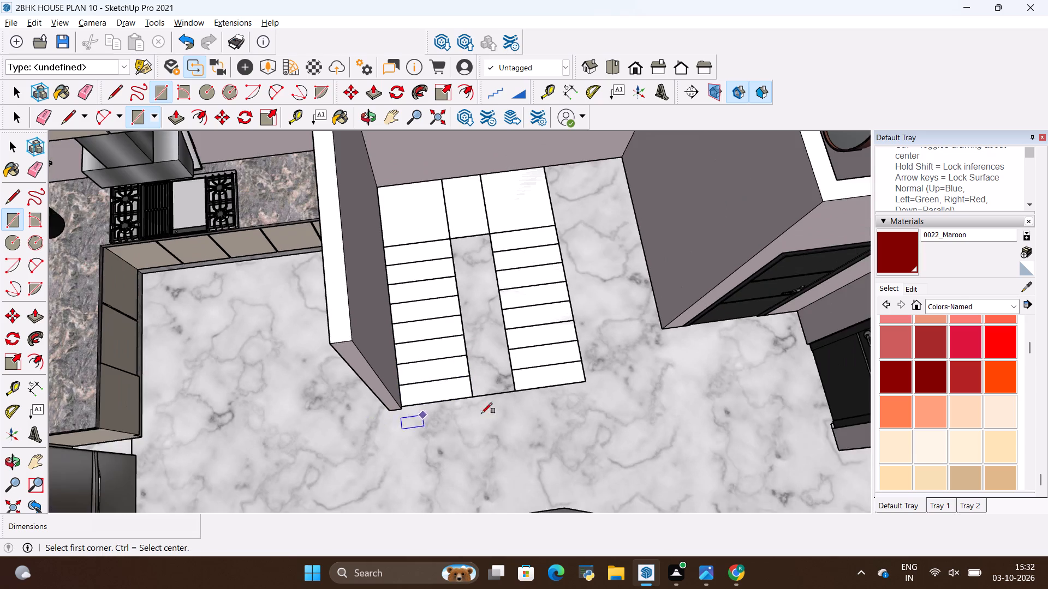
pyautogui.scroll(7, 452, 402)
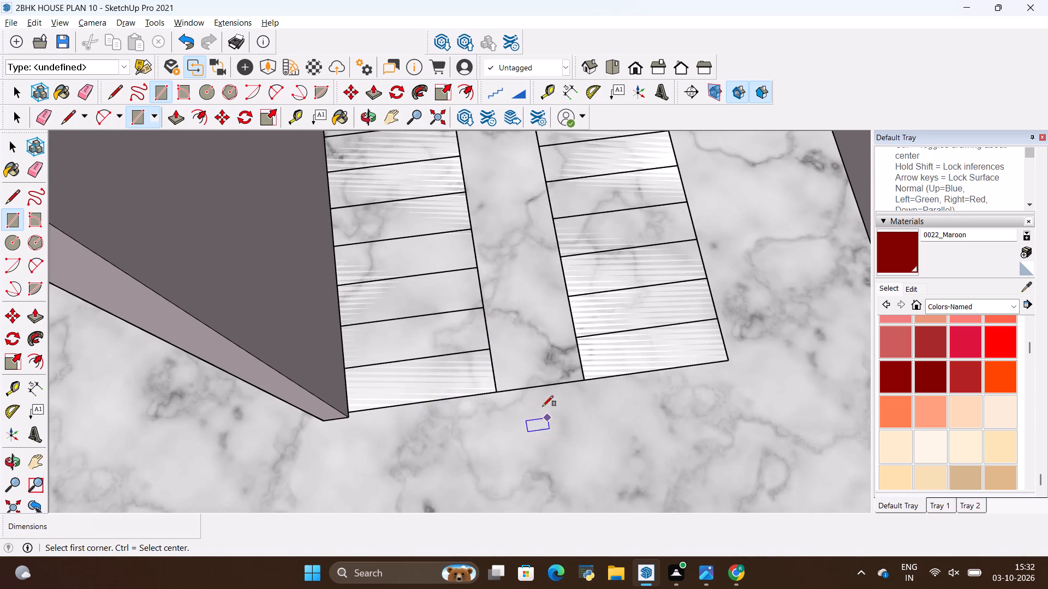
pyautogui.press('e')
pyautogui.moveTo(516, 364); pyautogui.dragTo(531, 392)
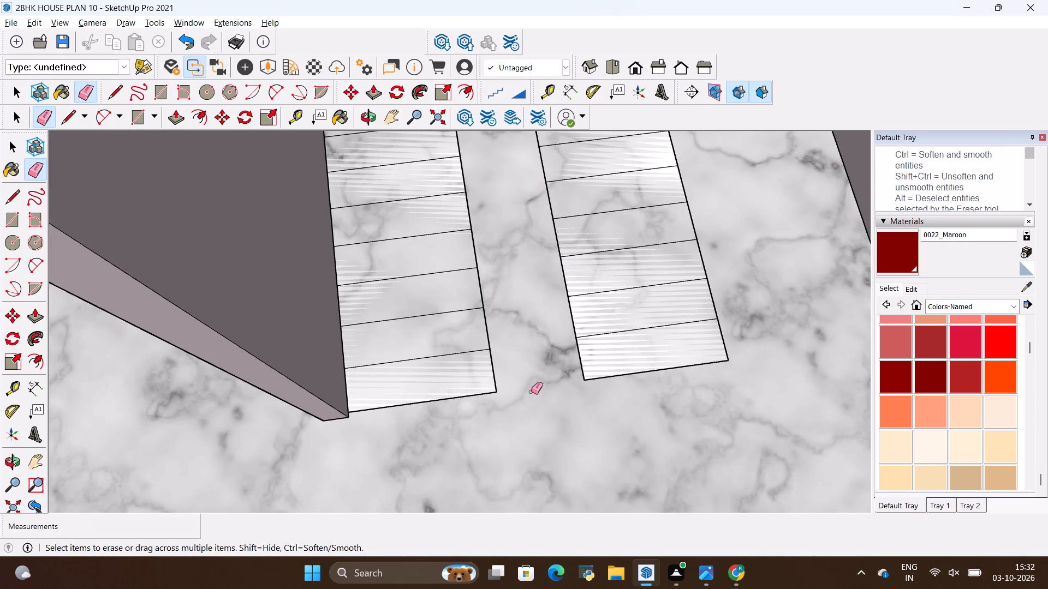
# Select all connected tread and landing faces of the staircase layout and start Make Stair on them.
pyautogui.scroll(-4, 460, 362)
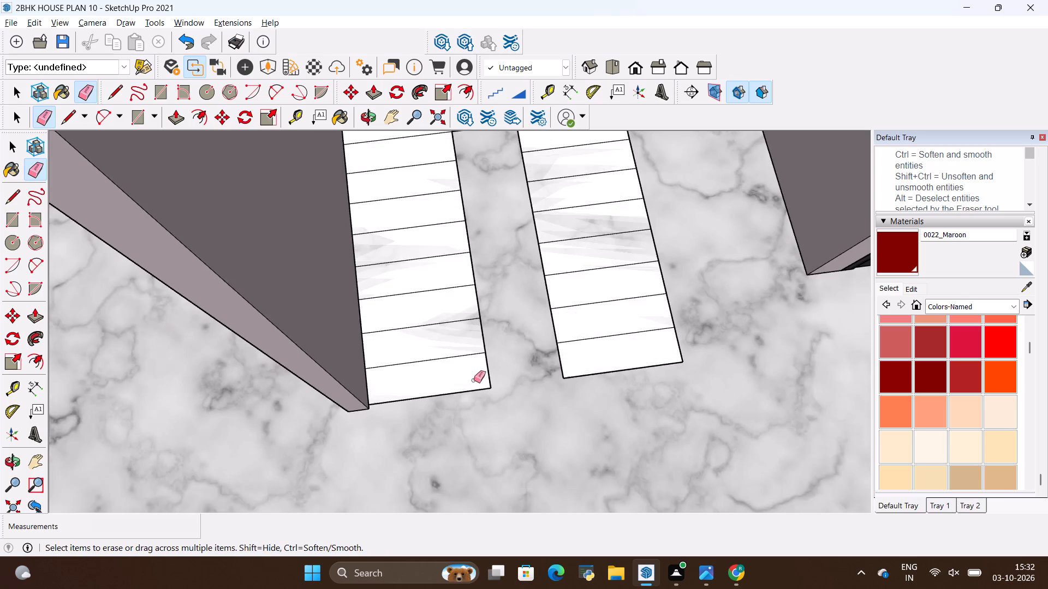
pyautogui.scroll(-7, 474, 380)
pyautogui.press('space')
pyautogui.tripleClick(415, 198)
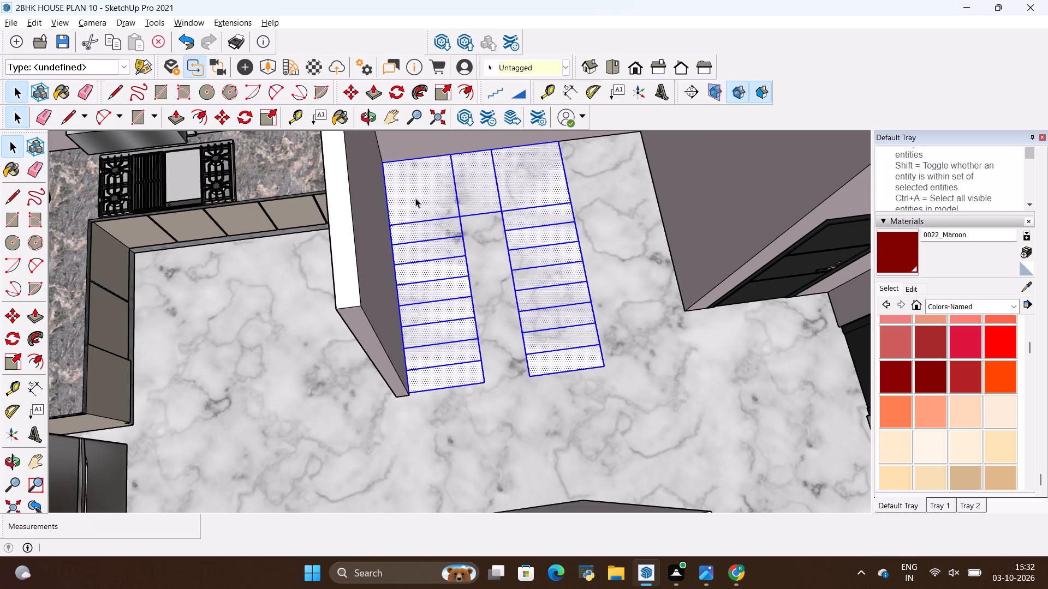
pyautogui.click(415, 198)
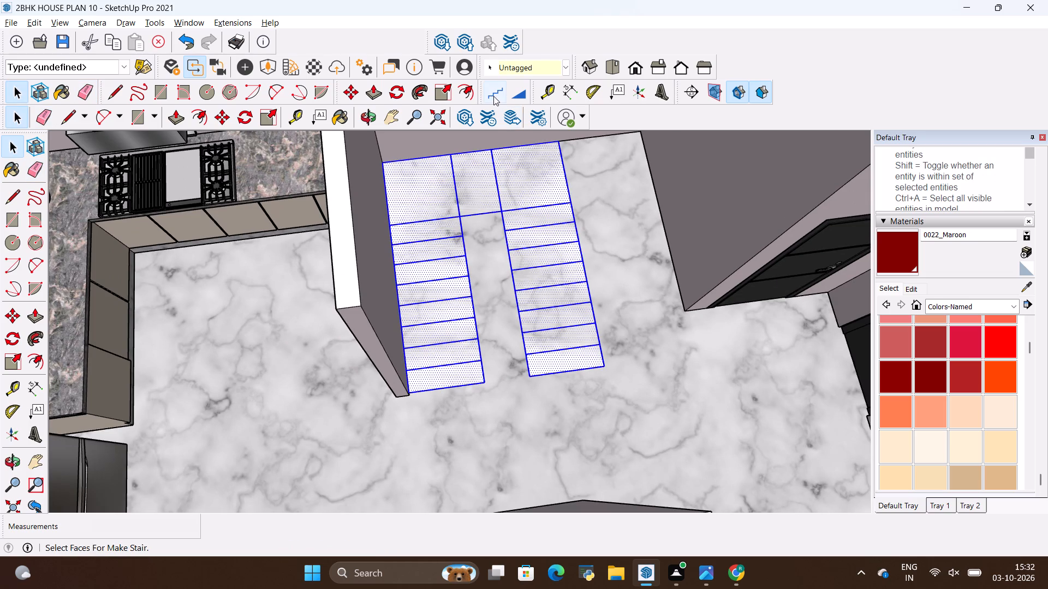
pyautogui.click(493, 93)
# Open the parameter settings of the stair being generated.
pyautogui.scroll(-2, 546, 297)
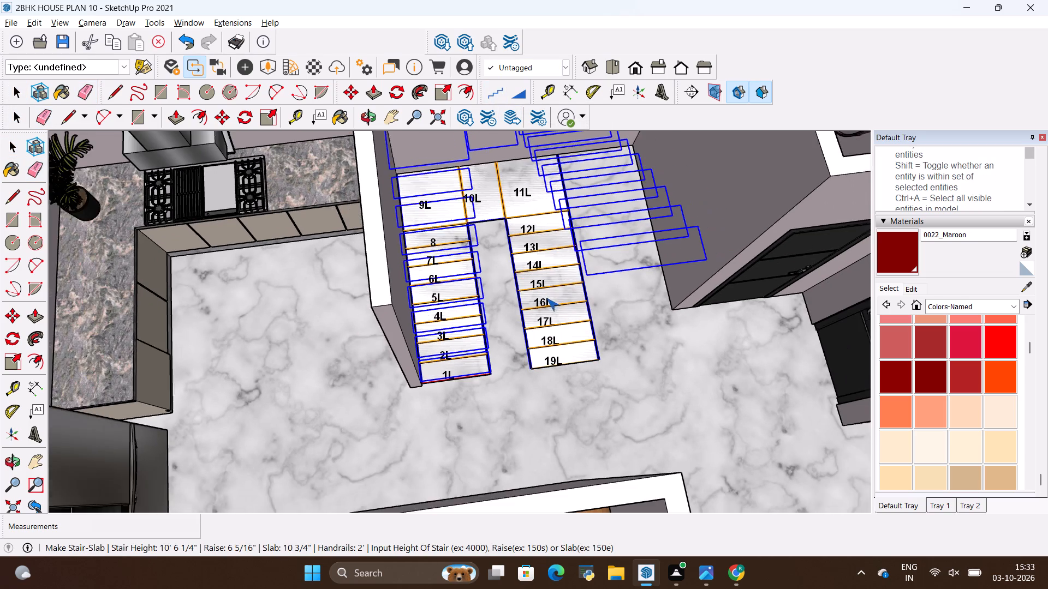
pyautogui.rightClick(559, 279)
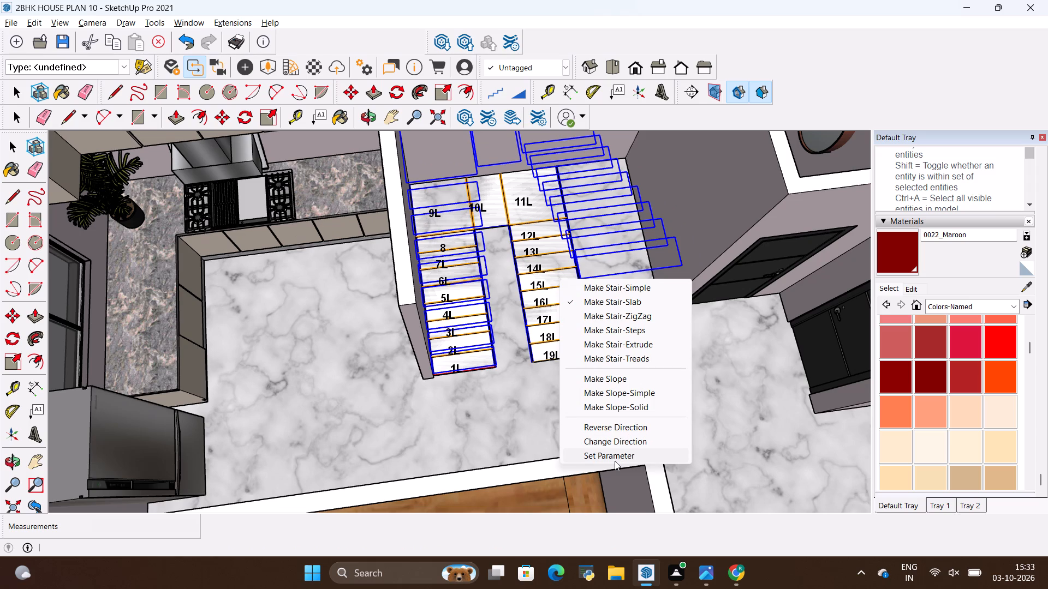
pyautogui.click(614, 457)
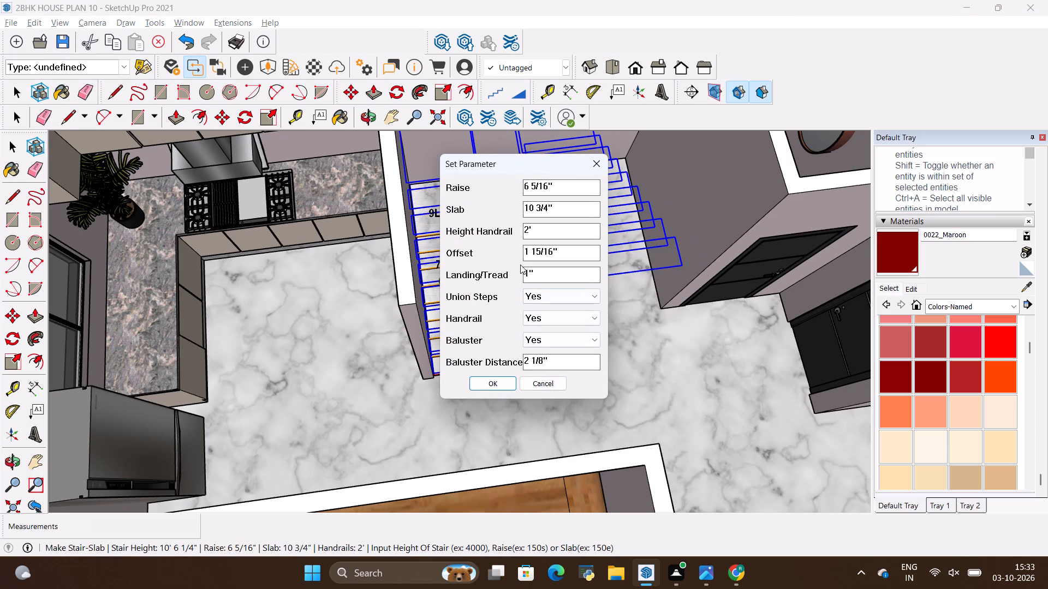
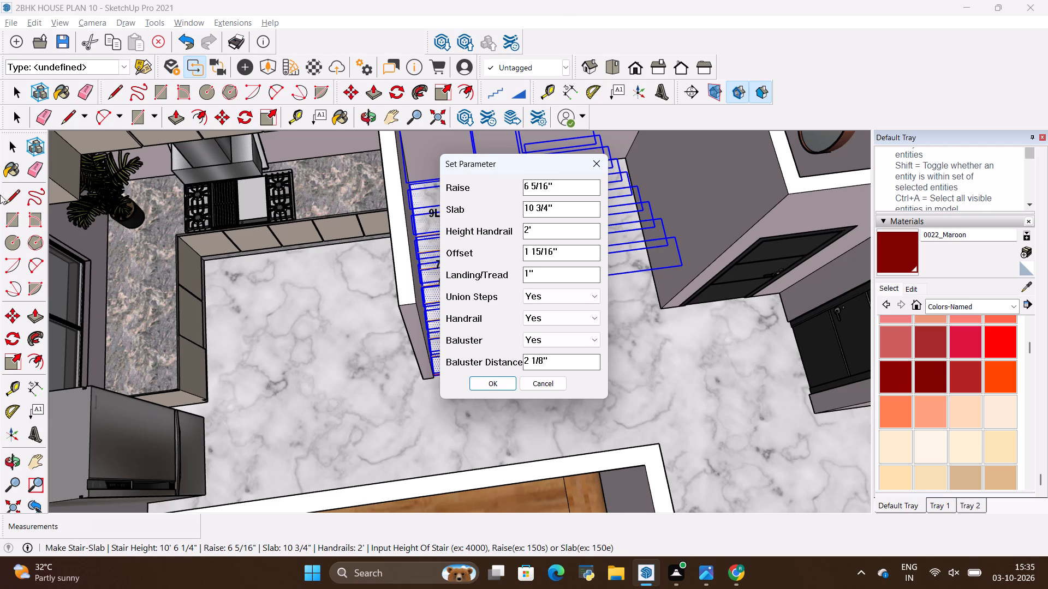
# Set the stair's raise to 6.315".
pyautogui.scroll(-1, 1047, 214)
pyautogui.click(581, 186)
pyautogui.press('BackSpace')
pyautogui.press('BackSpace')
pyautogui.press('BackSpace')
pyautogui.press('BackSpace')
pyautogui.press('BackSpace')
pyautogui.press('BackSpace')
pyautogui.press('BackSpace')
pyautogui.press('BackSpace')
pyautogui.press('BackSpace')
pyautogui.press('BackSpace')
pyautogui.press('BackSpace')
pyautogui.press('BackSpace')
pyautogui.press('BackSpace')
pyautogui.press('BackSpace')
pyautogui.press('BackSpace')
pyautogui.press('BackSpace')
pyautogui.write('6.')
pyautogui.write('315')
pyautogui.hotkey('shift', '"')
pyautogui.press('Return')
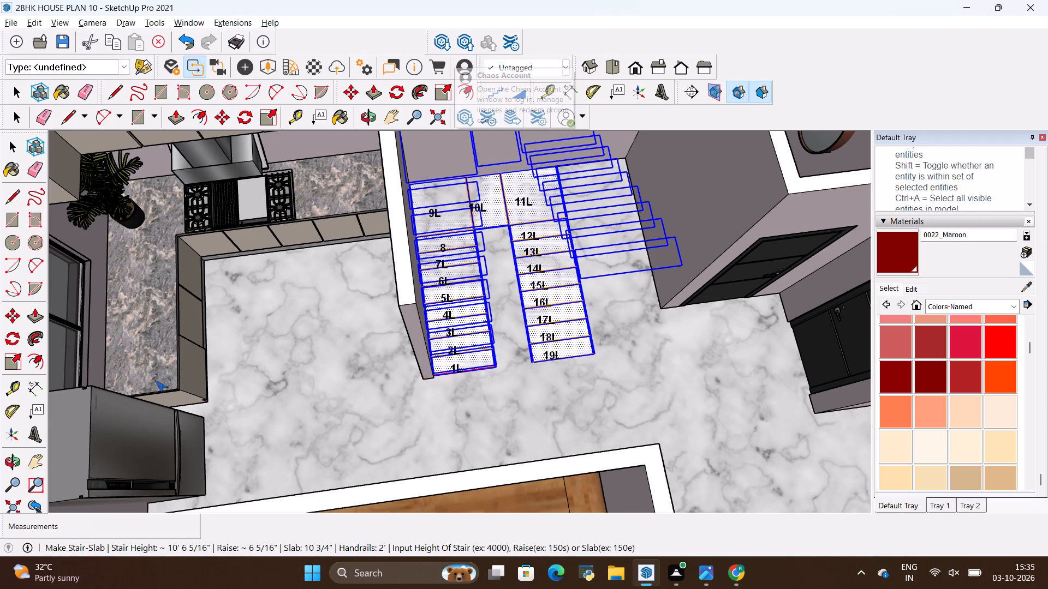
# Generate the staircase from the selected tread and landing faces.
pyautogui.scroll(4, 596, 257)
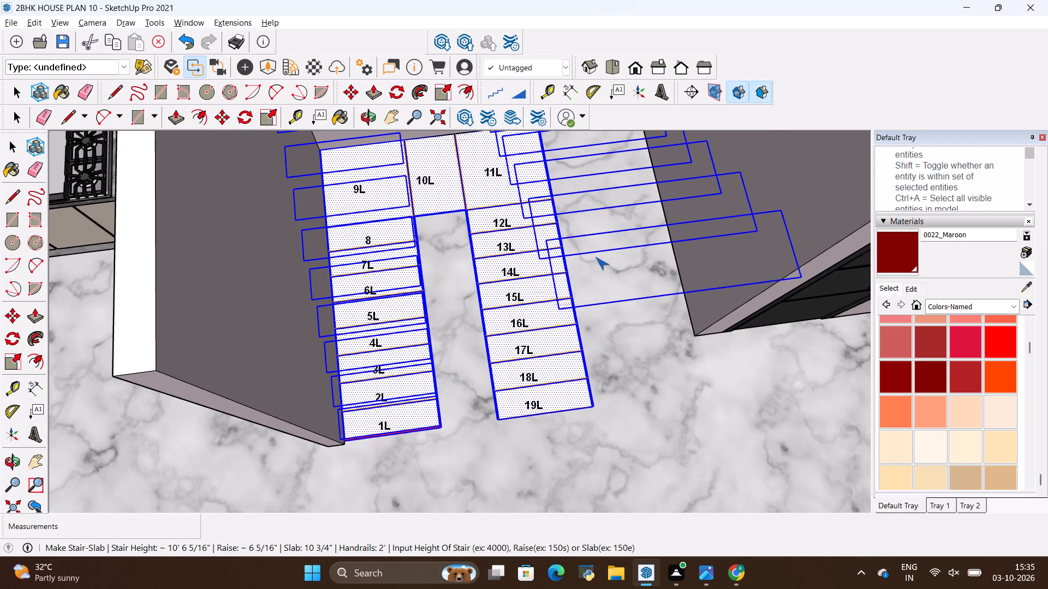
pyautogui.press('Return')
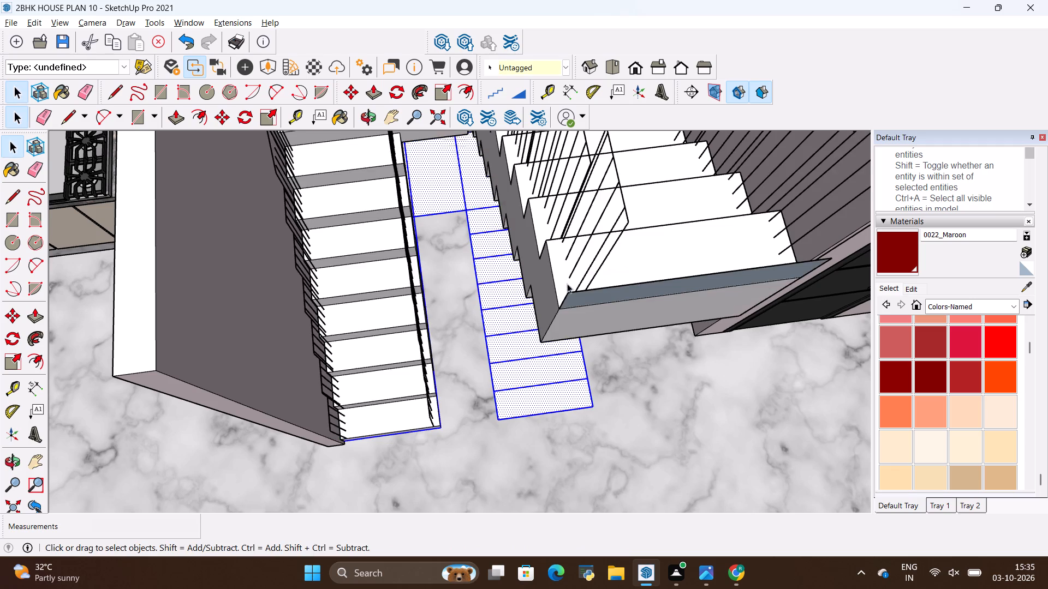
# Examine the generated staircase from several angles, including the free end of its upper flight.
pyautogui.scroll(-4, 561, 294)
pyautogui.scroll(-3, 561, 245)
pyautogui.scroll(3, 561, 245)
pyautogui.middleClick(573, 248)
pyautogui.scroll(4, 753, 324)
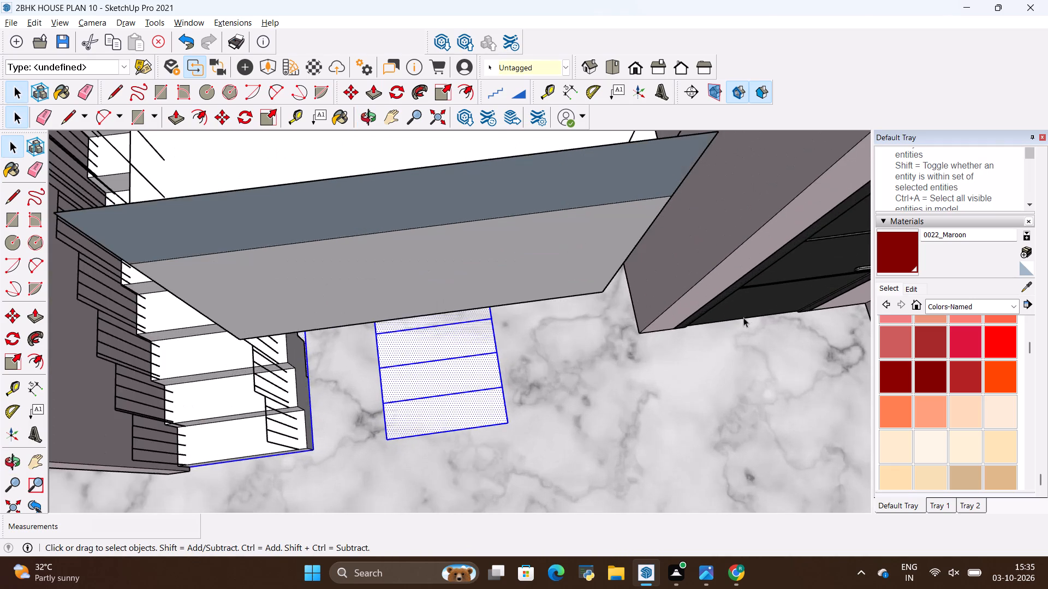
pyautogui.scroll(-5, 674, 311)
pyautogui.moveTo(634, 296); pyautogui.dragTo(599, 300, button='middle')
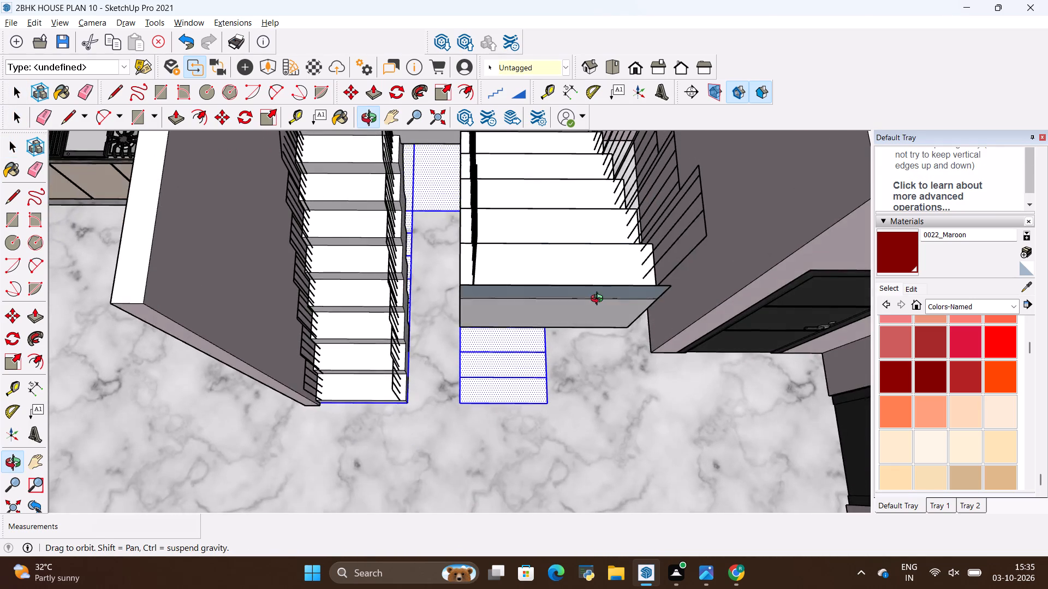
pyautogui.moveTo(599, 300); pyautogui.dragTo(599, 299, button='middle')
pyautogui.scroll(-5, 603, 312)
pyautogui.scroll(3, 655, 264)
pyautogui.scroll(1, 560, 410)
pyautogui.moveTo(557, 387); pyautogui.dragTo(558, 298, button='middle')
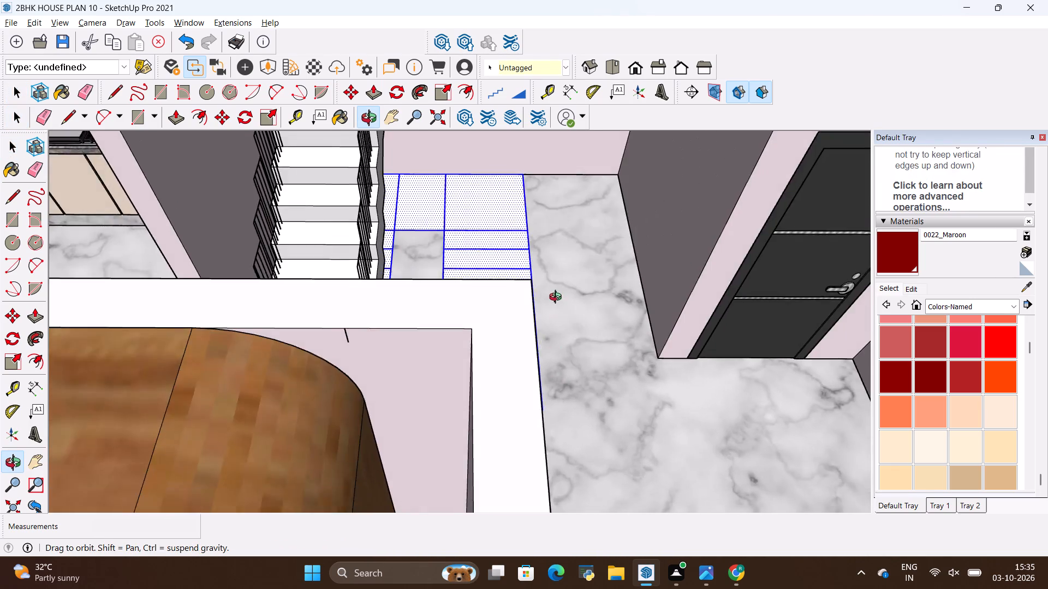
pyautogui.moveTo(558, 298); pyautogui.dragTo(576, 367, button='middle')
pyautogui.scroll(-5, 576, 348)
pyautogui.scroll(5, 553, 280)
pyautogui.moveTo(553, 312); pyautogui.dragTo(551, 306, button='middle')
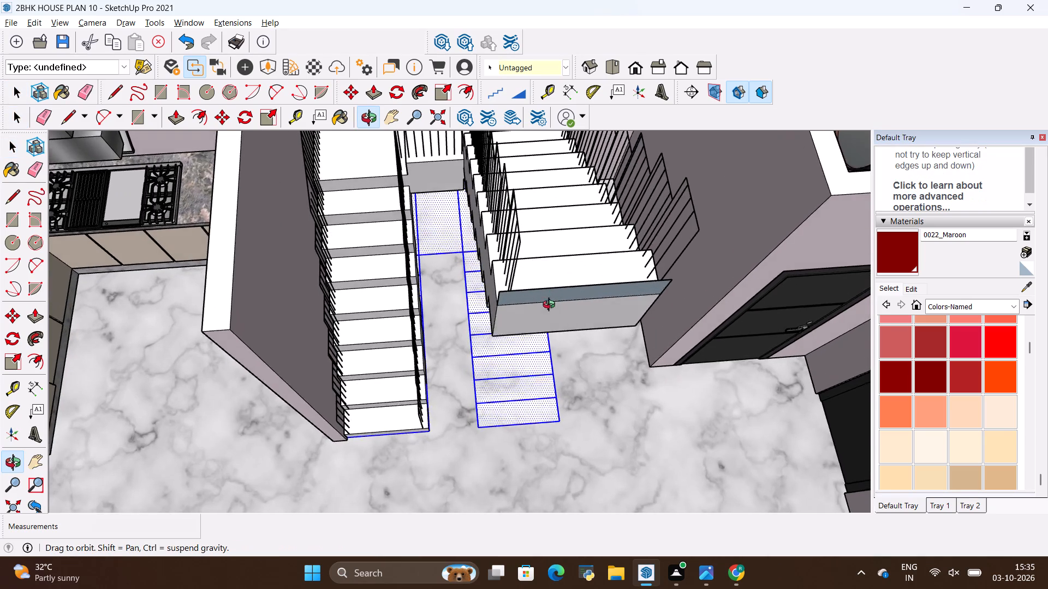
pyautogui.moveTo(551, 306); pyautogui.dragTo(534, 245, button='middle')
# Open the stair group and erase the top edge of the surplus riser face above the uppermost tread.
pyautogui.doubleClick(521, 167)
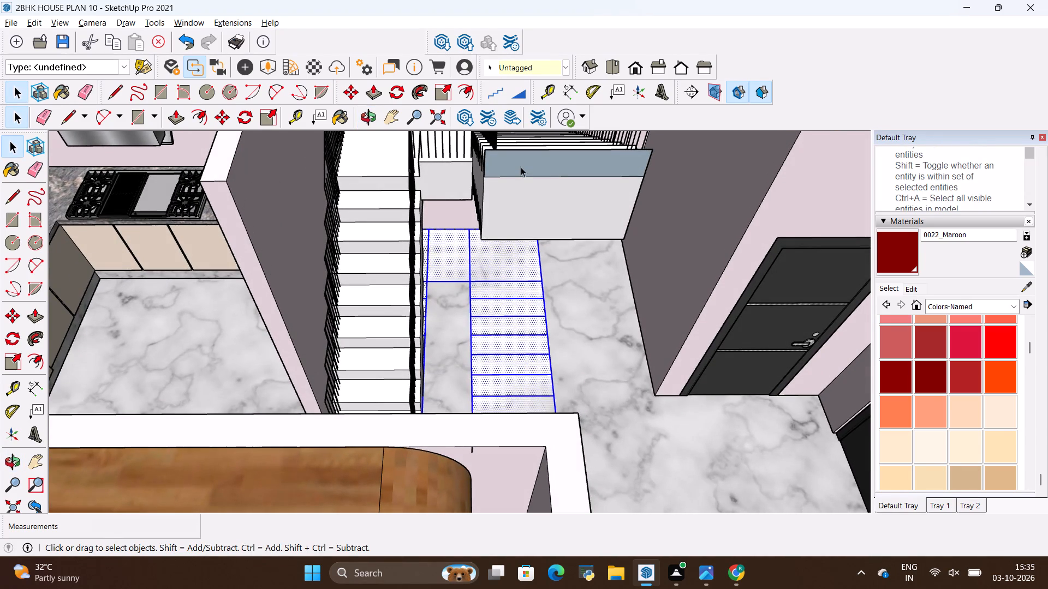
pyautogui.press('e')
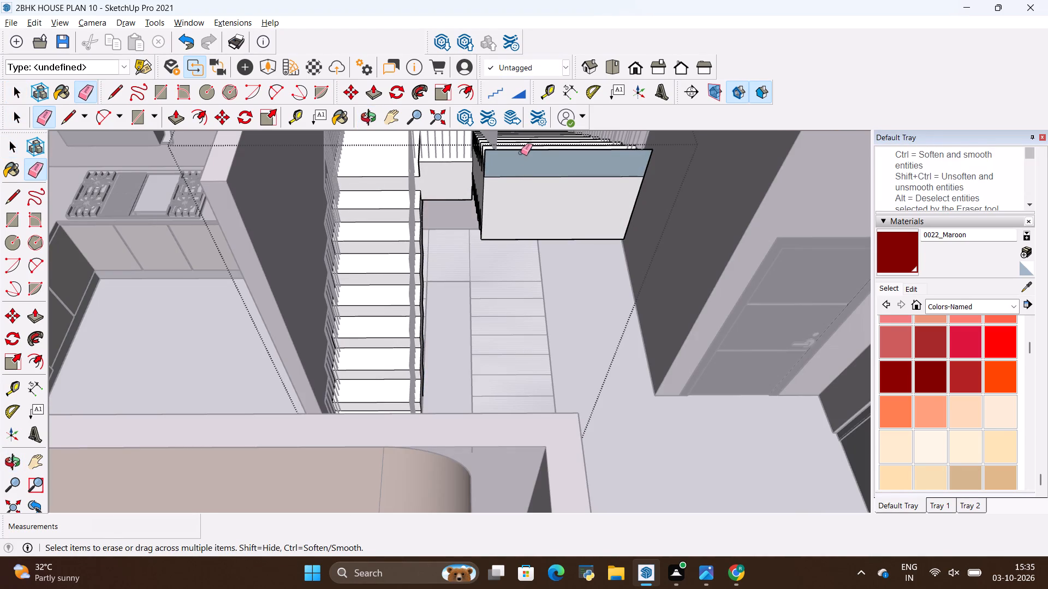
pyautogui.click(522, 153)
pyautogui.moveTo(533, 160); pyautogui.dragTo(547, 168)
pyautogui.scroll(4, 546, 166)
pyautogui.moveTo(516, 211); pyautogui.dragTo(531, 254, button='middle')
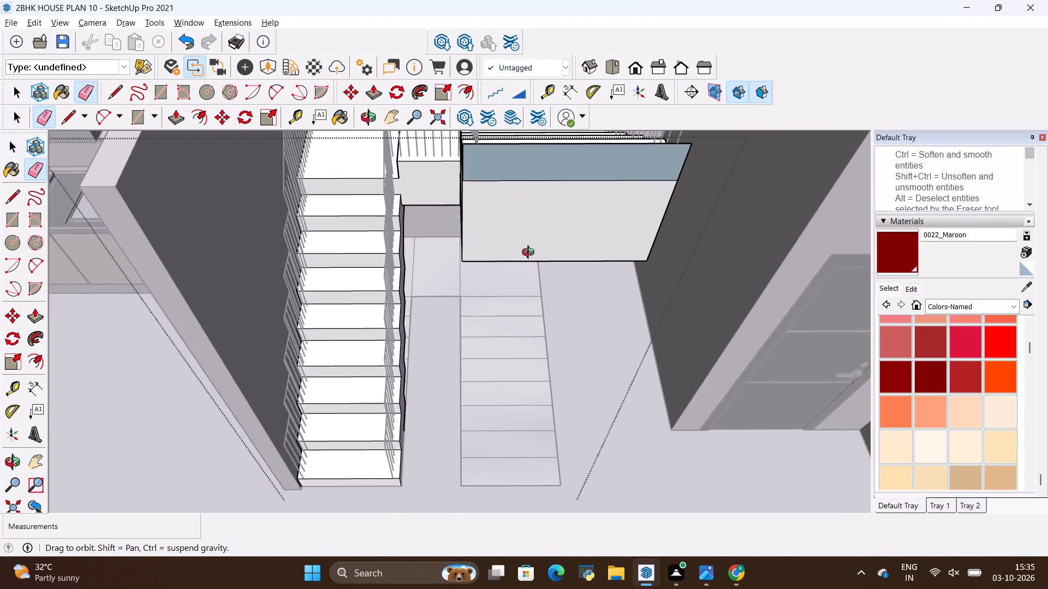
pyautogui.moveTo(531, 254); pyautogui.dragTo(413, 304, button='middle')
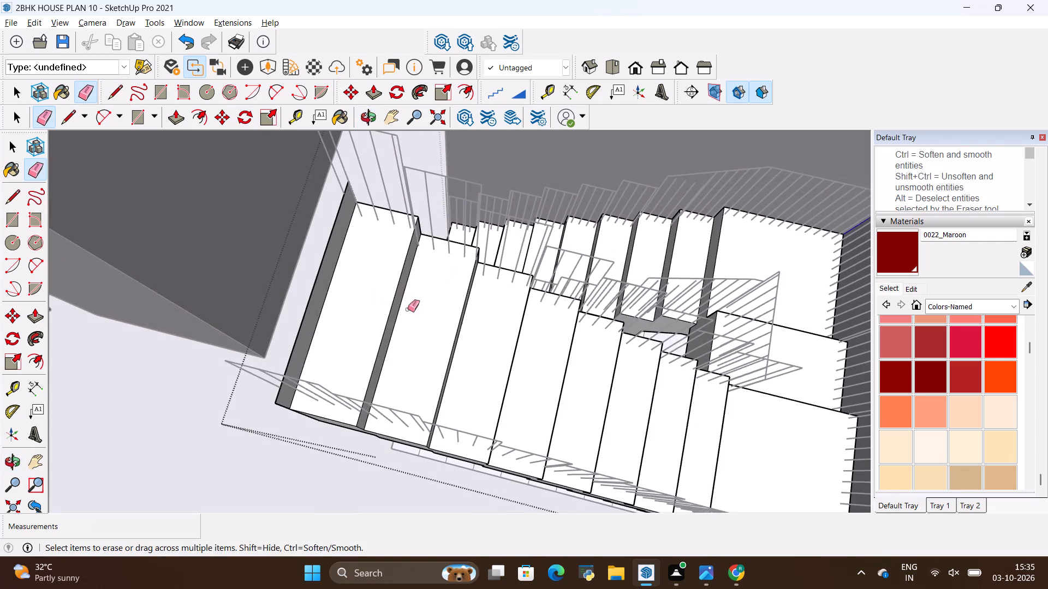
pyautogui.scroll(-5, 505, 334)
pyautogui.moveTo(538, 345); pyautogui.dragTo(323, 294, button='middle')
pyautogui.scroll(-6, 410, 327)
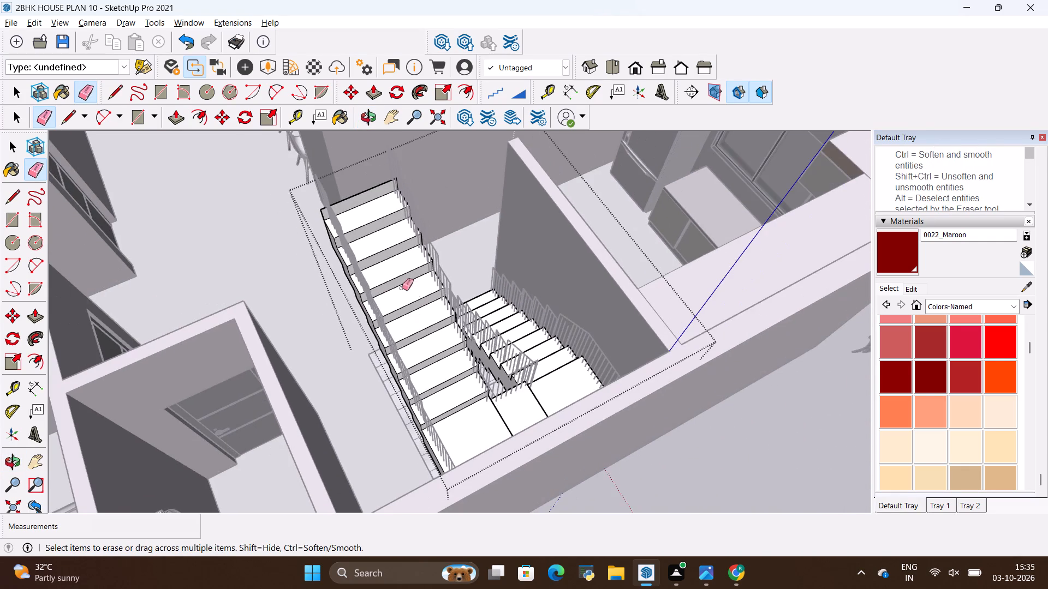
pyautogui.scroll(10, 325, 196)
pyautogui.moveTo(392, 196); pyautogui.dragTo(410, 204)
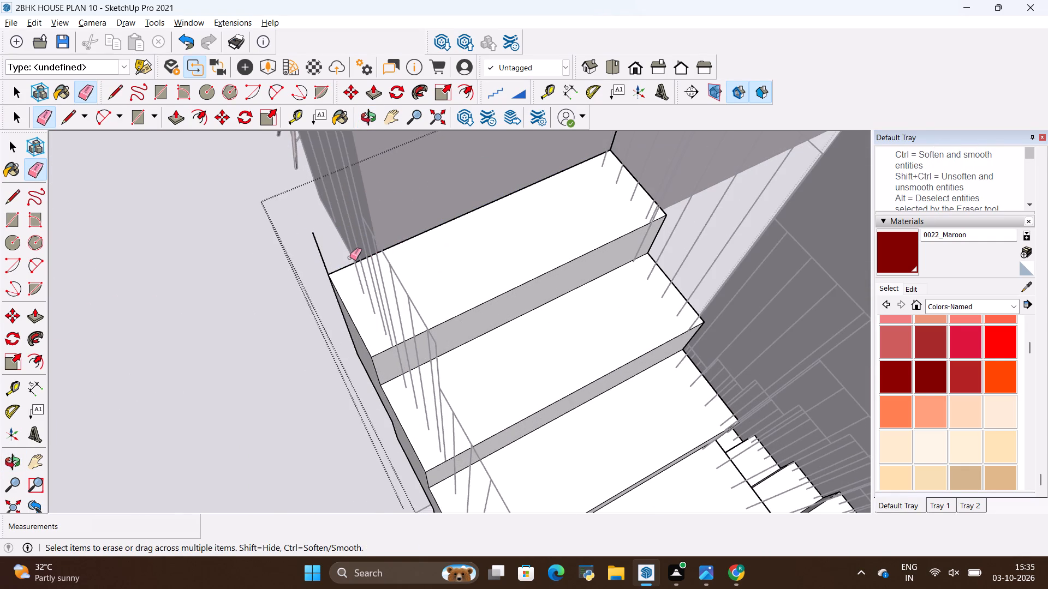
# Erase the two stray edges left standing at the corners of the uppermost tread.
pyautogui.scroll(4, 350, 257)
pyautogui.scroll(-2, 318, 259)
pyautogui.scroll(-3, 184, 303)
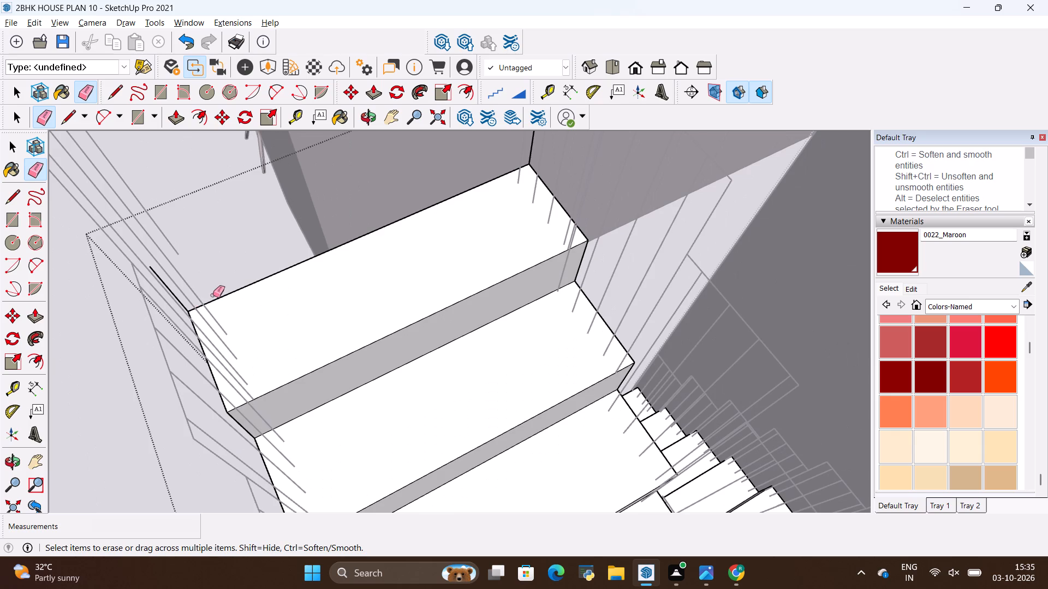
pyautogui.scroll(3, 148, 287)
pyautogui.scroll(-1, 186, 291)
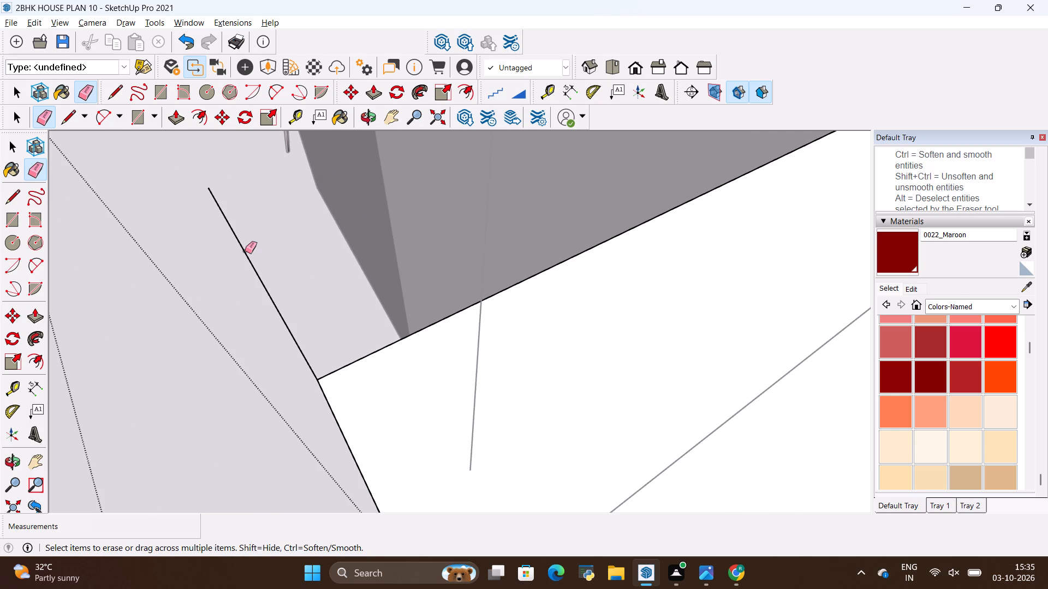
pyautogui.moveTo(246, 251); pyautogui.dragTo(247, 264)
pyautogui.scroll(-5, 224, 302)
pyautogui.scroll(5, 439, 228)
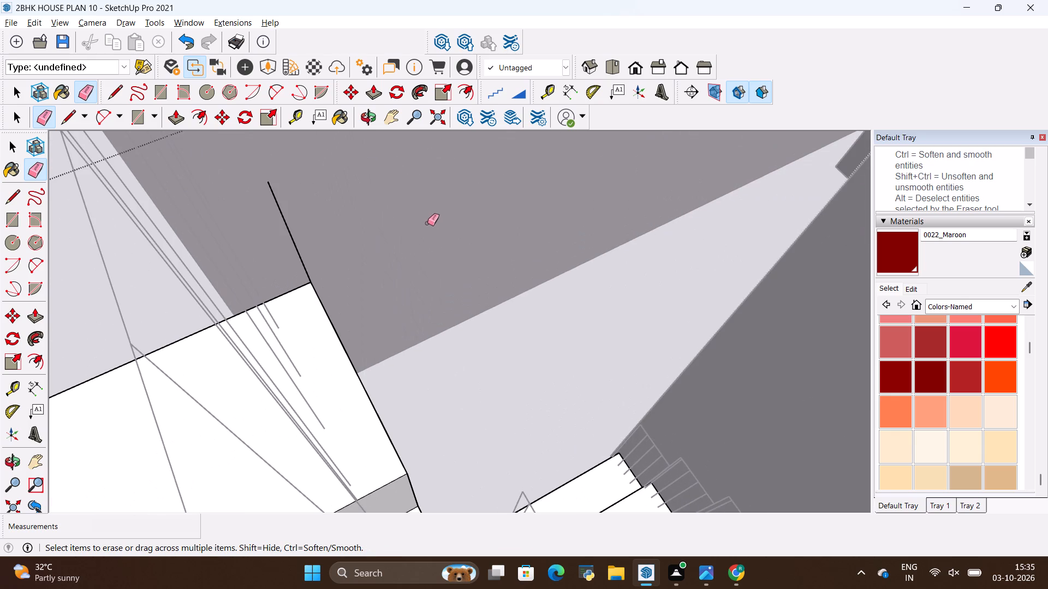
pyautogui.moveTo(303, 226); pyautogui.dragTo(295, 253)
pyautogui.scroll(-12, 507, 331)
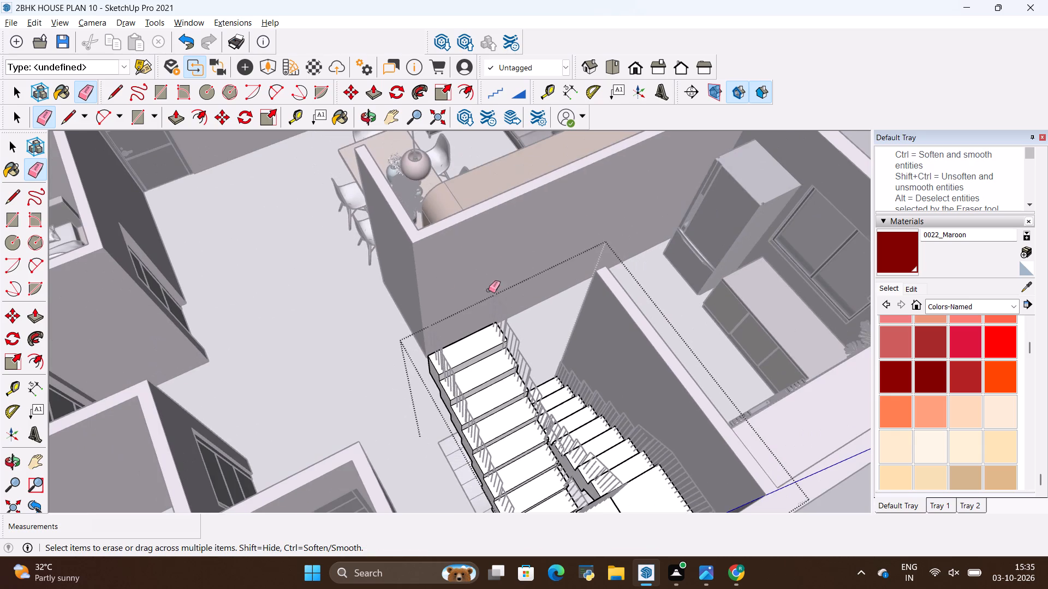
# Close the stair group and return to editing the whole house model.
pyautogui.press('space')
pyautogui.moveTo(343, 290); pyautogui.dragTo(347, 307)
pyautogui.scroll(-2, 408, 335)
pyautogui.scroll(1, 460, 377)
pyautogui.moveTo(460, 377); pyautogui.dragTo(529, 401, button='middle')
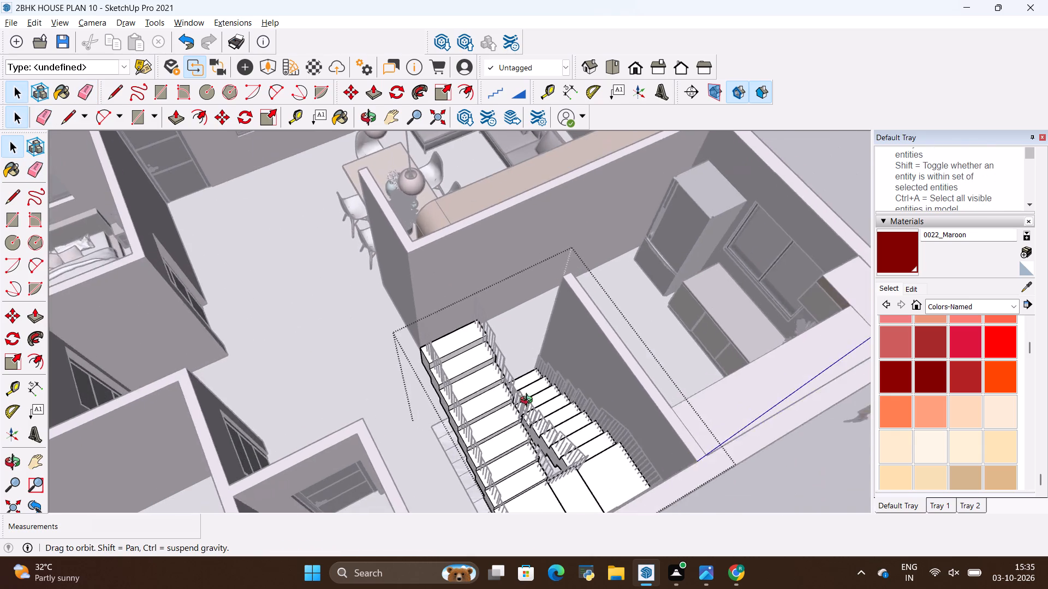
pyautogui.moveTo(529, 401); pyautogui.dragTo(707, 348, button='middle')
pyautogui.scroll(-7, 233, 350)
pyautogui.moveTo(182, 349); pyautogui.dragTo(427, 397, button='middle')
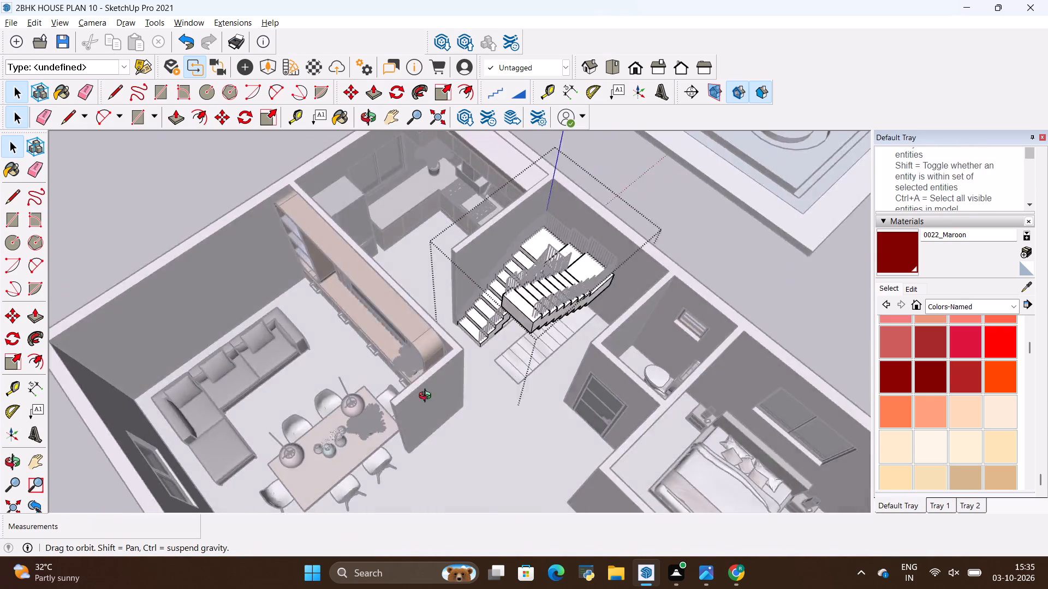
pyautogui.moveTo(427, 397); pyautogui.dragTo(506, 366, button='middle')
pyautogui.press('space')
pyautogui.click(556, 364)
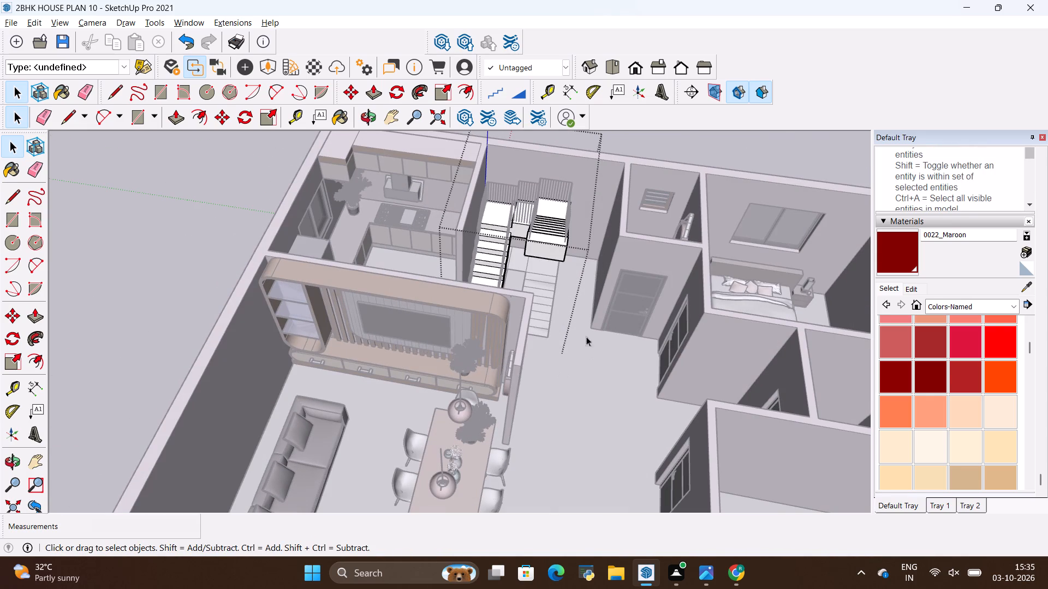
pyautogui.press('space')
pyautogui.click(32, 304)
pyautogui.press('space')
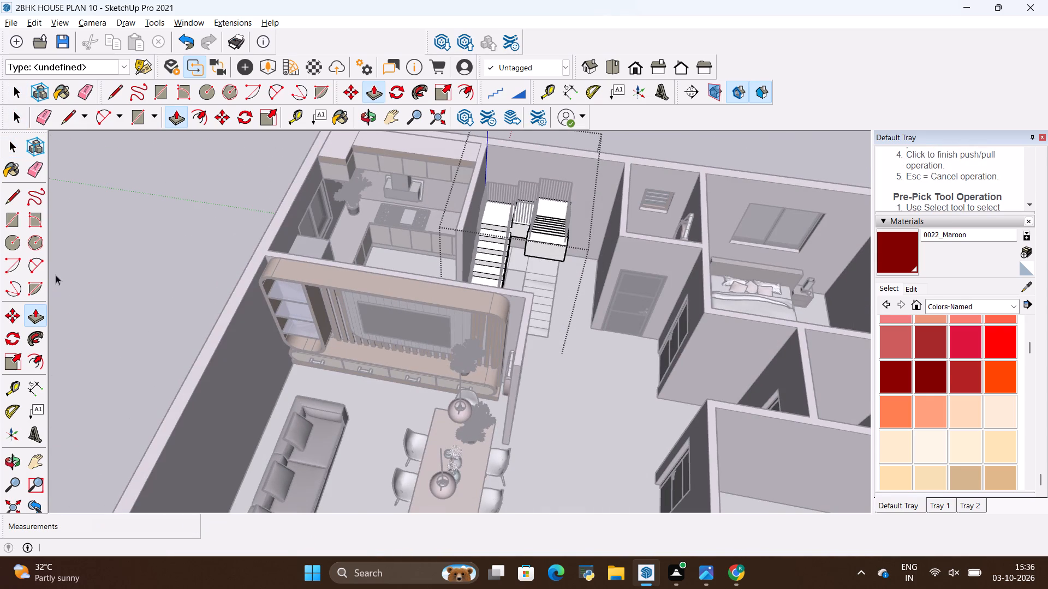
pyautogui.click(59, 269)
# Select all connected faces of the flat tread and landing layout under the staircase and hide them.
pyautogui.scroll(7, 561, 234)
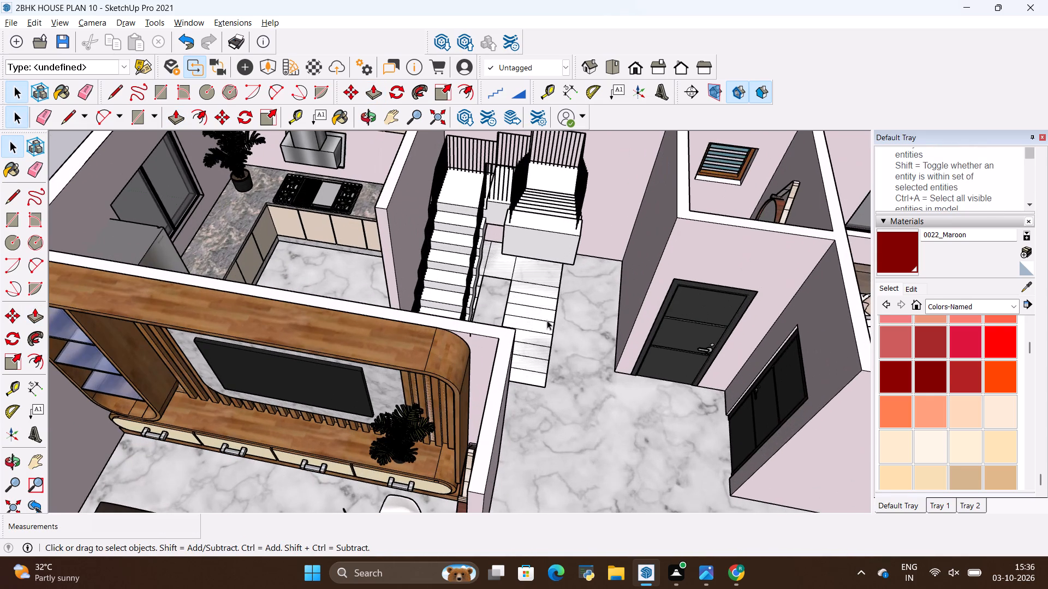
pyautogui.click(547, 320)
pyautogui.doubleClick(547, 321)
pyautogui.doubleClick(547, 321)
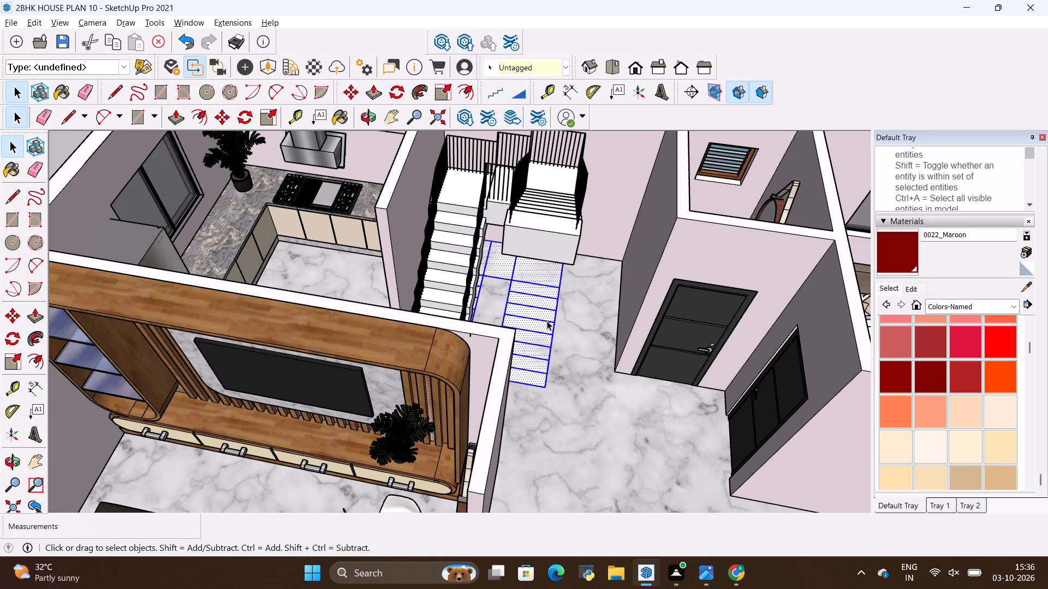
pyautogui.rightClick(547, 321)
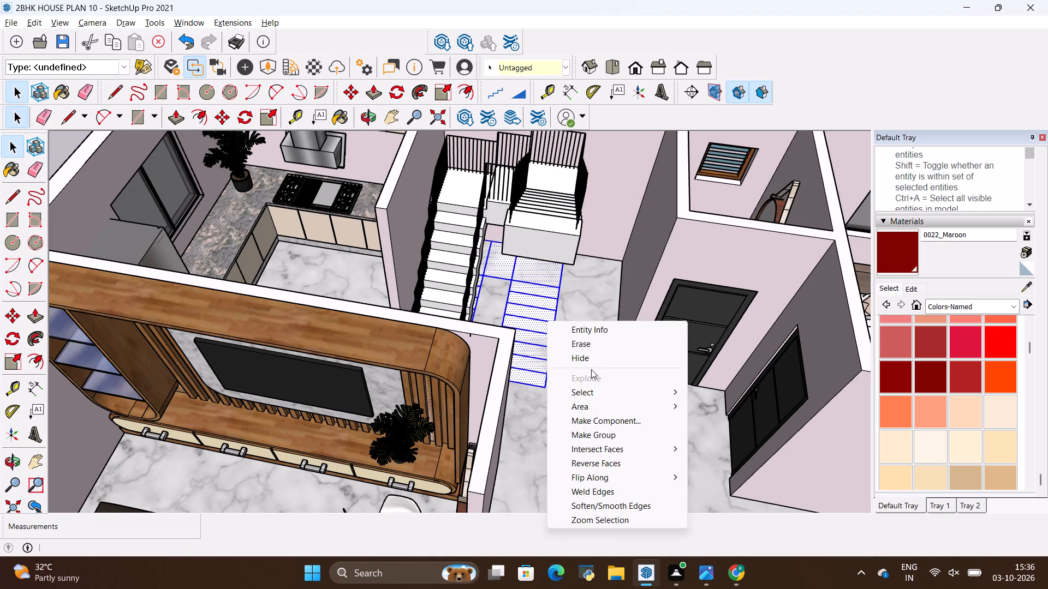
pyautogui.click(591, 364)
pyautogui.scroll(-6, 508, 296)
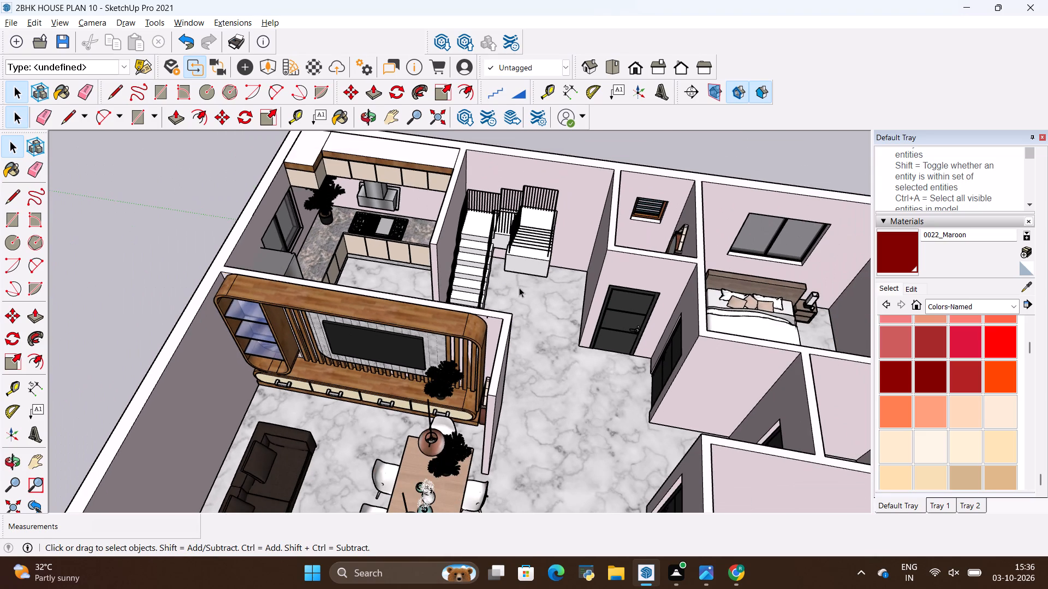
# Review the whole house model with the staircase in place from above and from outside.
pyautogui.moveTo(524, 287); pyautogui.dragTo(313, 263, button='middle')
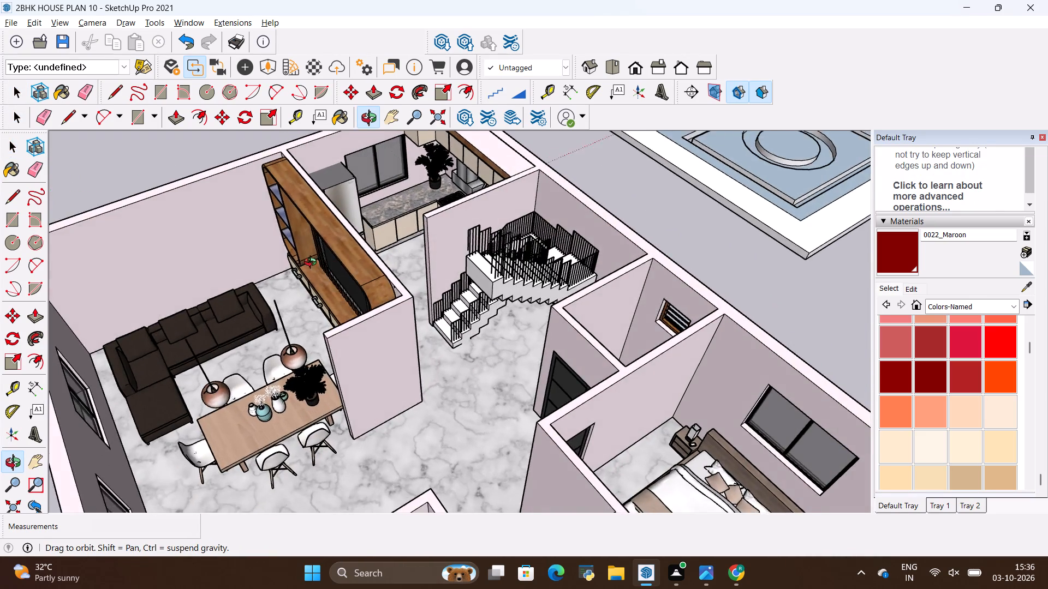
pyautogui.moveTo(313, 263); pyautogui.dragTo(302, 260, button='middle')
pyautogui.scroll(1, 301, 260)
pyautogui.scroll(-14, 299, 260)
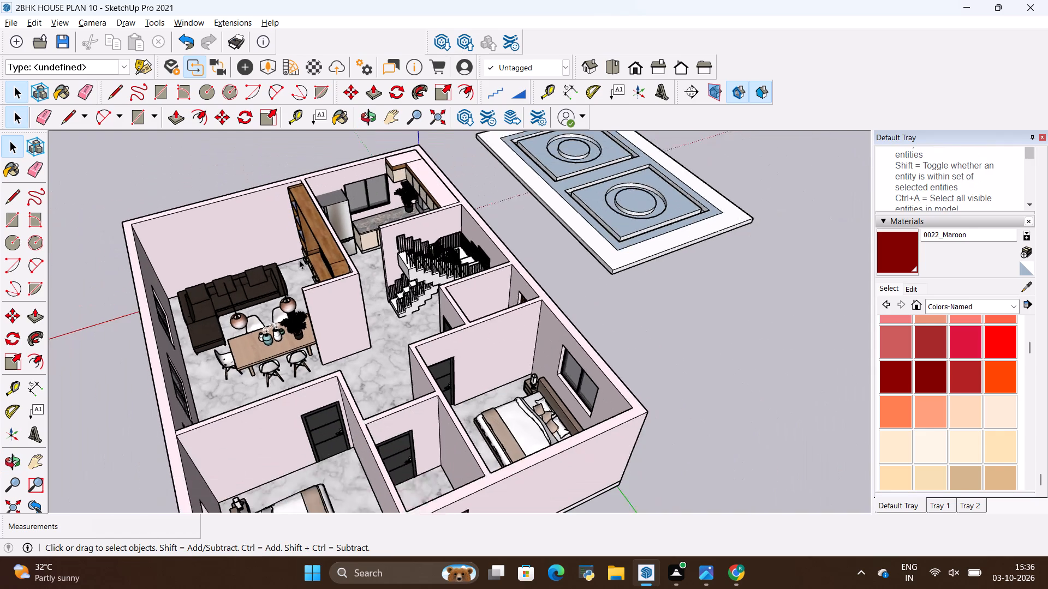
pyautogui.scroll(-3, 299, 260)
pyautogui.moveTo(267, 348); pyautogui.dragTo(266, 348, button='middle')
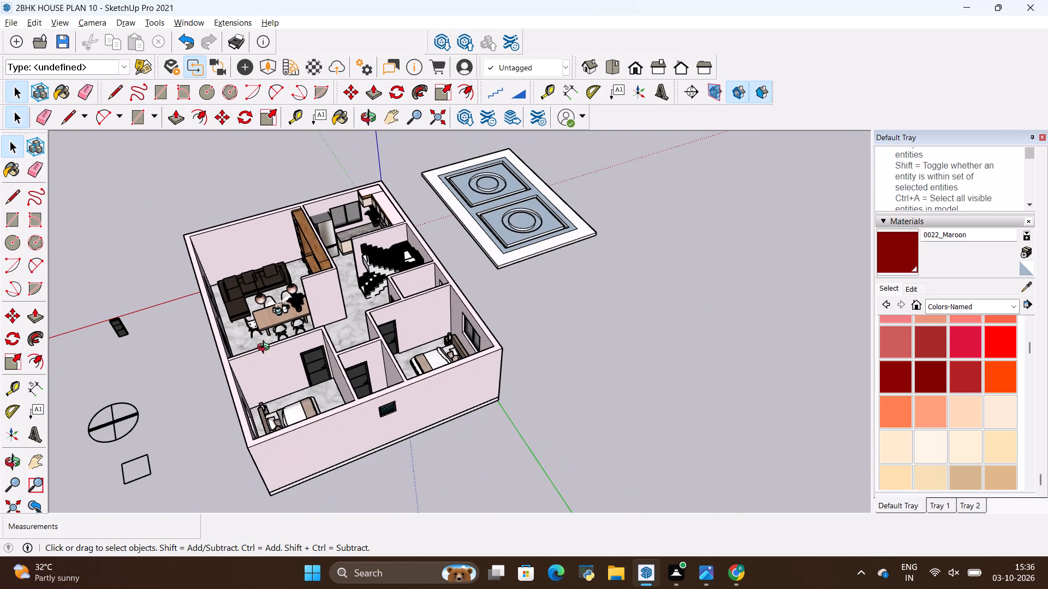
pyautogui.moveTo(266, 348); pyautogui.dragTo(309, 289, button='middle')
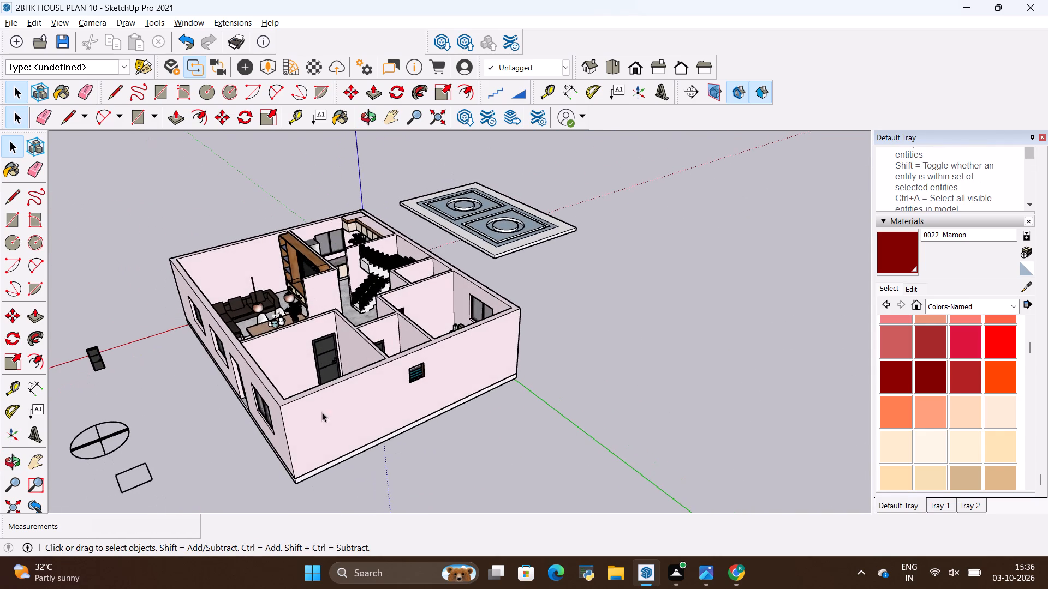
pyautogui.scroll(2, 307, 426)
pyautogui.scroll(-3, 296, 398)
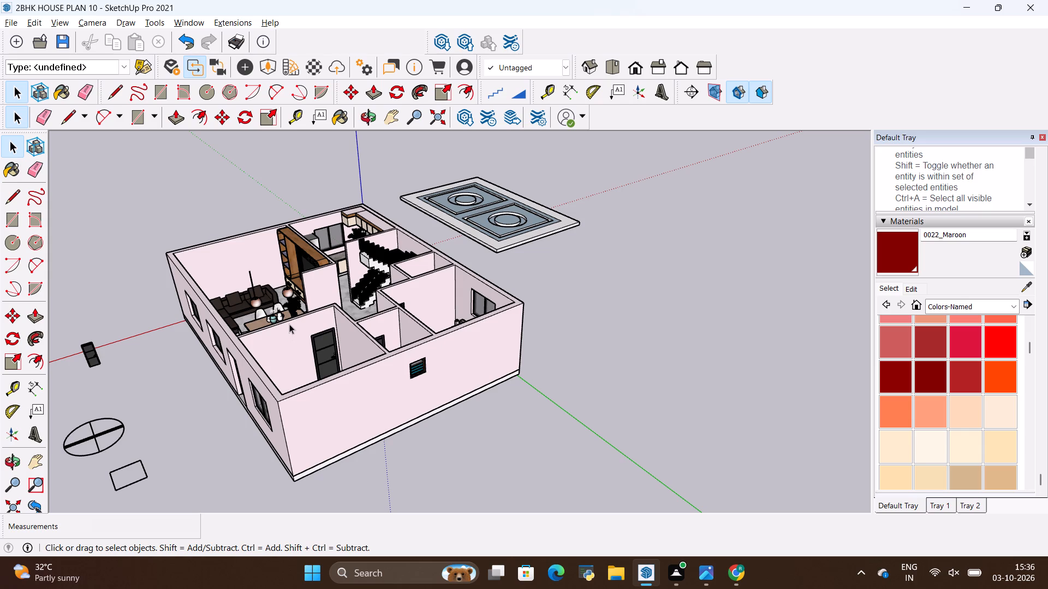
pyautogui.scroll(2, 327, 423)
pyautogui.scroll(-1, 327, 422)
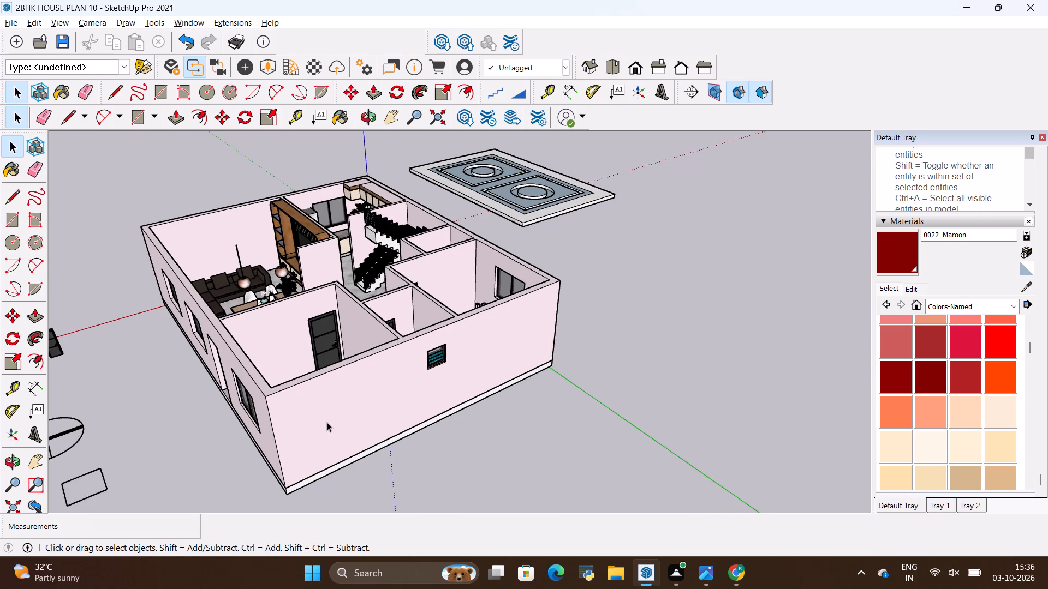
pyautogui.scroll(-6, 327, 422)
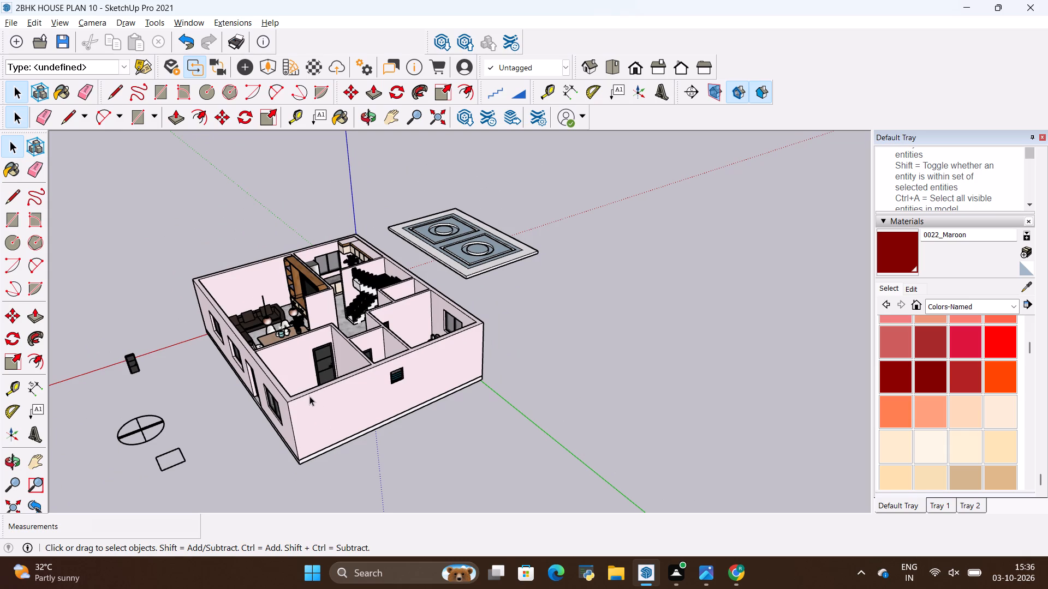
# Push the underside of the block protruding beneath the floor slab up by 2' 3", flush with the slab's bottom face.
pyautogui.scroll(-3, 301, 389)
pyautogui.scroll(7, 294, 381)
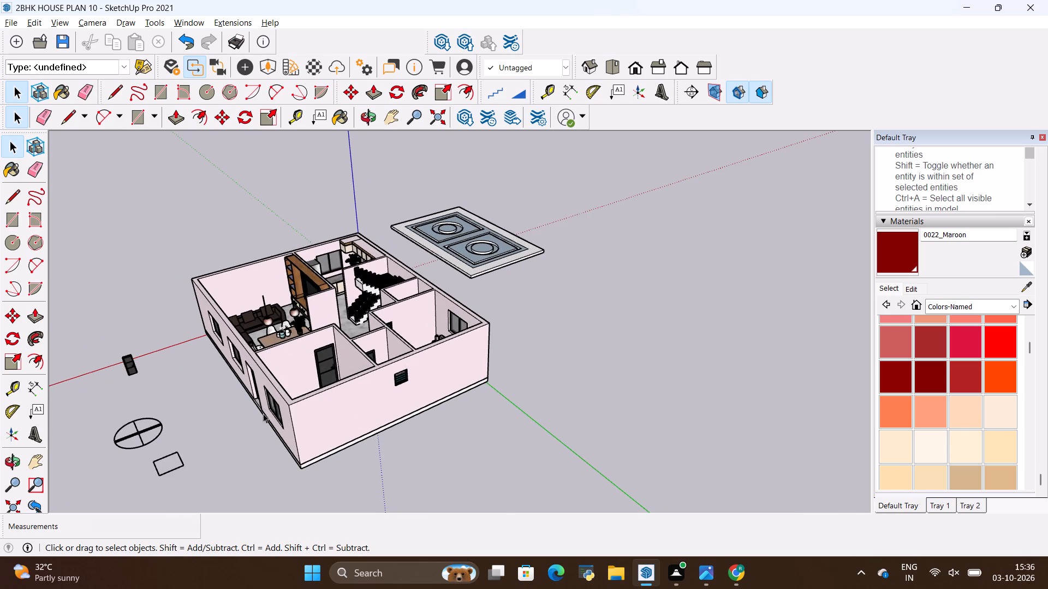
pyautogui.scroll(5, 257, 421)
pyautogui.scroll(3, 174, 399)
pyautogui.moveTo(276, 414); pyautogui.dragTo(503, 371, button='middle')
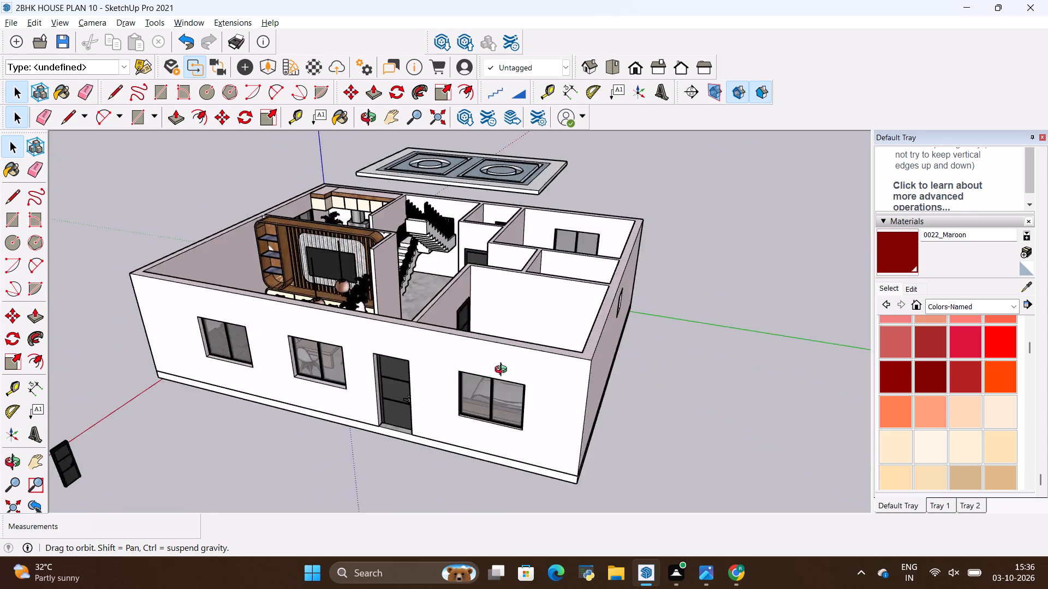
pyautogui.moveTo(503, 371); pyautogui.dragTo(233, 327, button='middle')
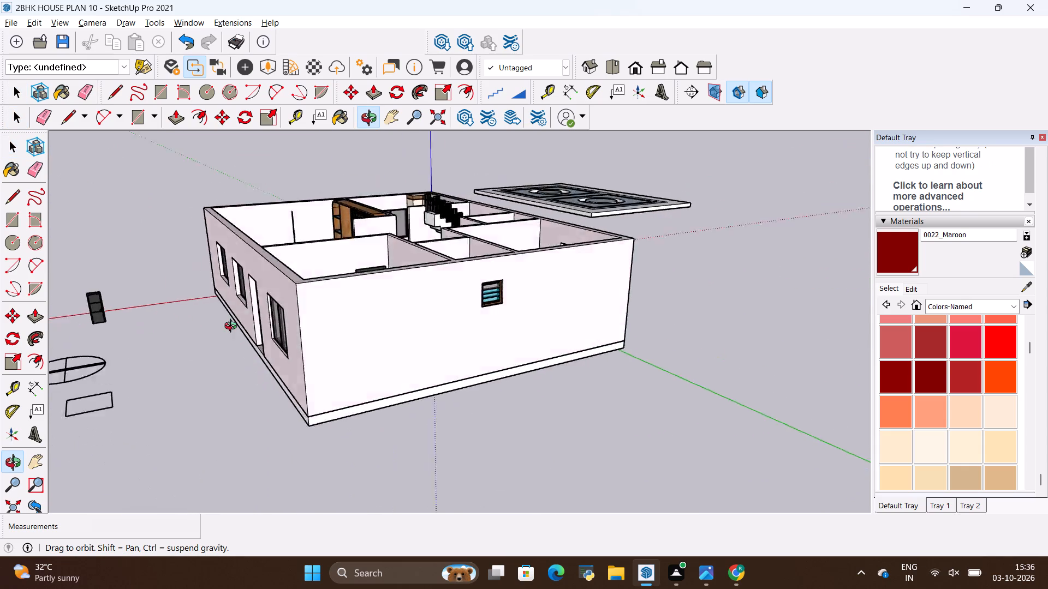
pyautogui.moveTo(233, 327); pyautogui.dragTo(427, 392, button='middle')
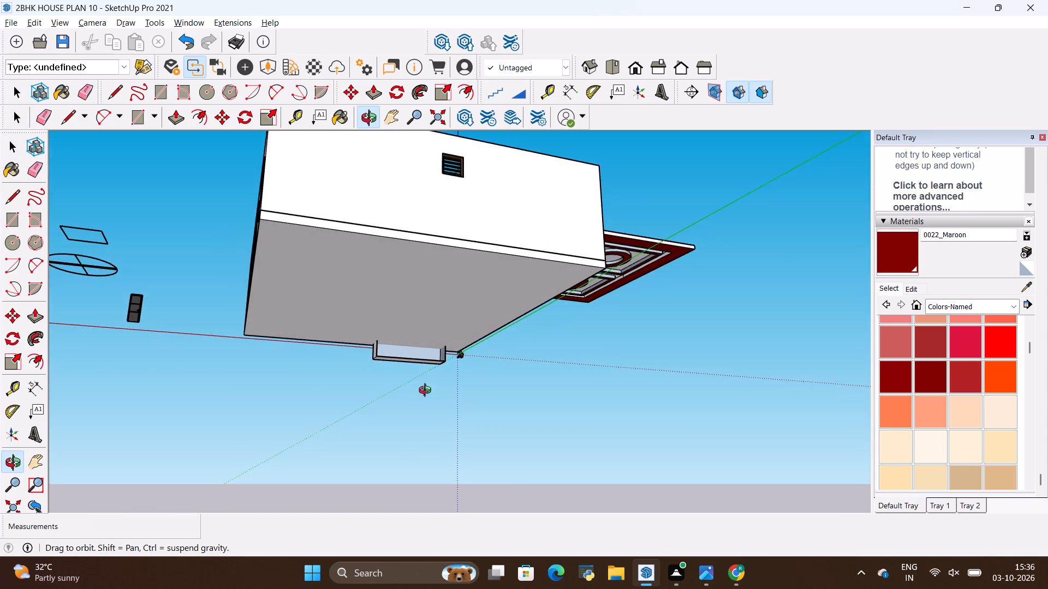
pyautogui.moveTo(427, 392); pyautogui.dragTo(616, 385, button='middle')
pyautogui.moveTo(296, 388); pyautogui.dragTo(305, 368, button='middle')
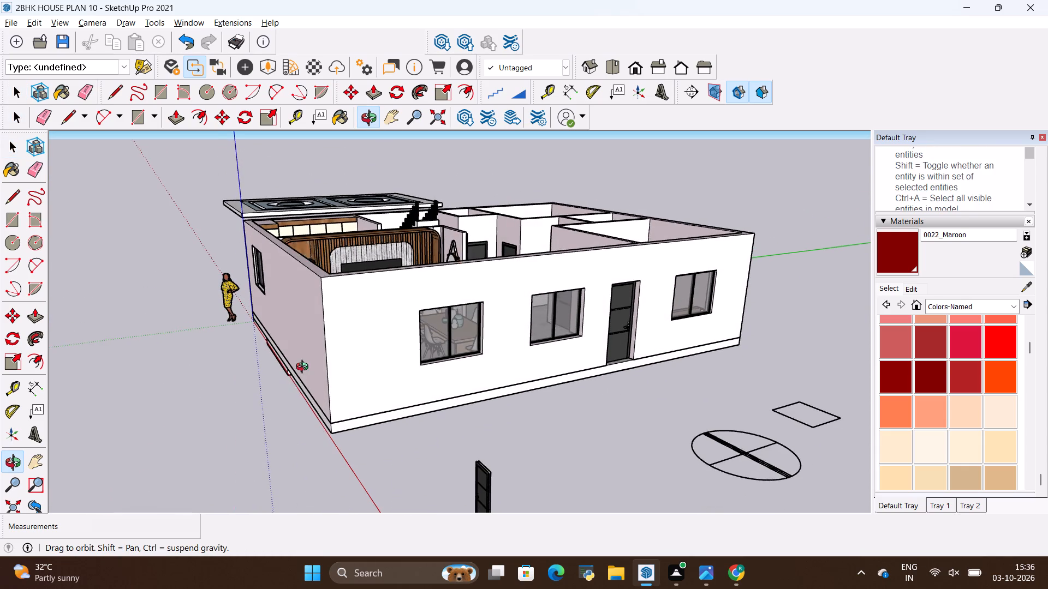
pyautogui.moveTo(305, 368); pyautogui.dragTo(414, 272, button='middle')
pyautogui.moveTo(281, 353); pyautogui.dragTo(289, 308, button='middle')
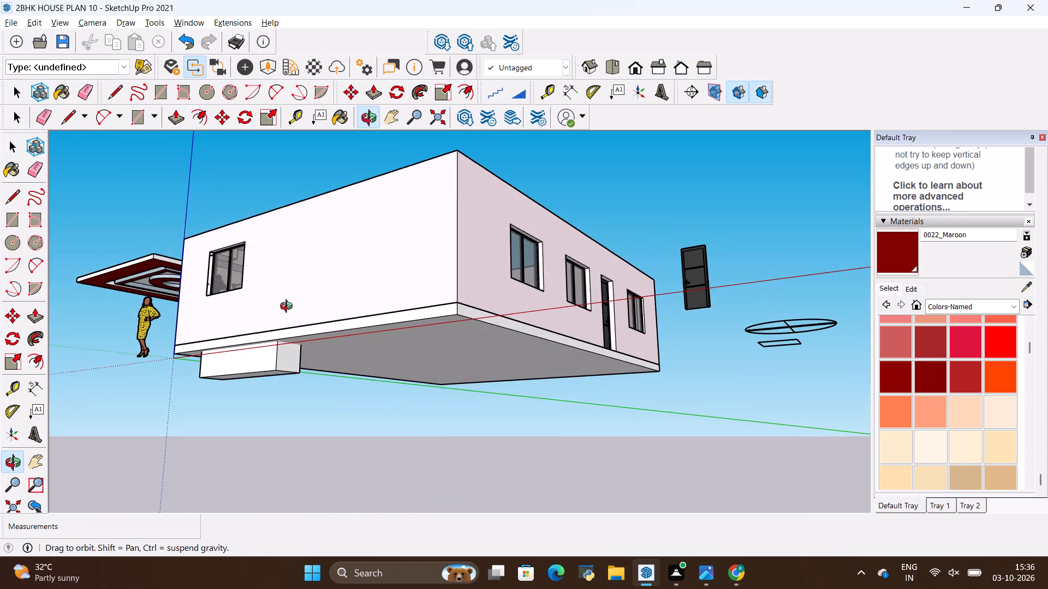
pyautogui.moveTo(289, 308); pyautogui.dragTo(289, 292, button='middle')
pyautogui.scroll(1, 275, 328)
pyautogui.press('p')
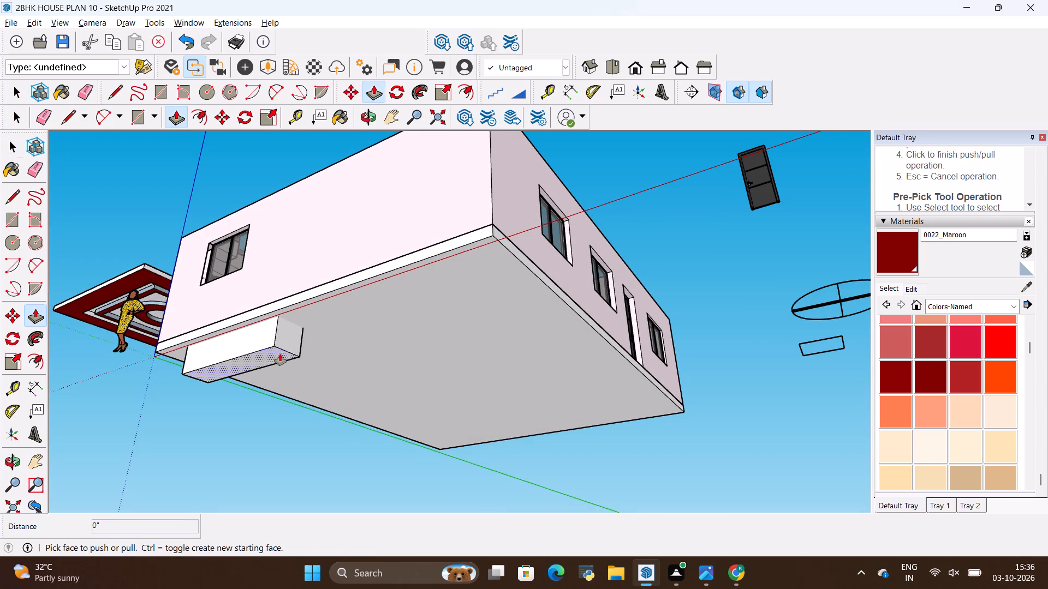
pyautogui.click(279, 354)
pyautogui.click(315, 315)
# Examine the whole house model from above, checking the staircase, furnished rooms and the separate ceiling panel beside it.
pyautogui.moveTo(253, 251); pyautogui.dragTo(252, 251, button='middle')
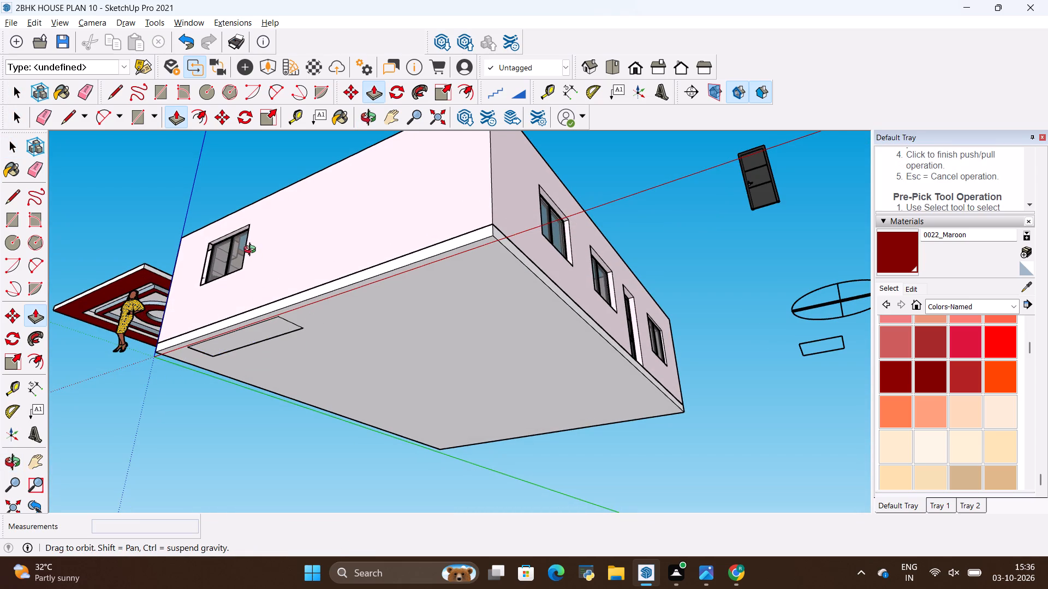
pyautogui.moveTo(252, 251); pyautogui.dragTo(342, 440, button='middle')
pyautogui.moveTo(340, 335); pyautogui.dragTo(197, 420, button='middle')
pyautogui.moveTo(375, 237); pyautogui.dragTo(371, 238, button='middle')
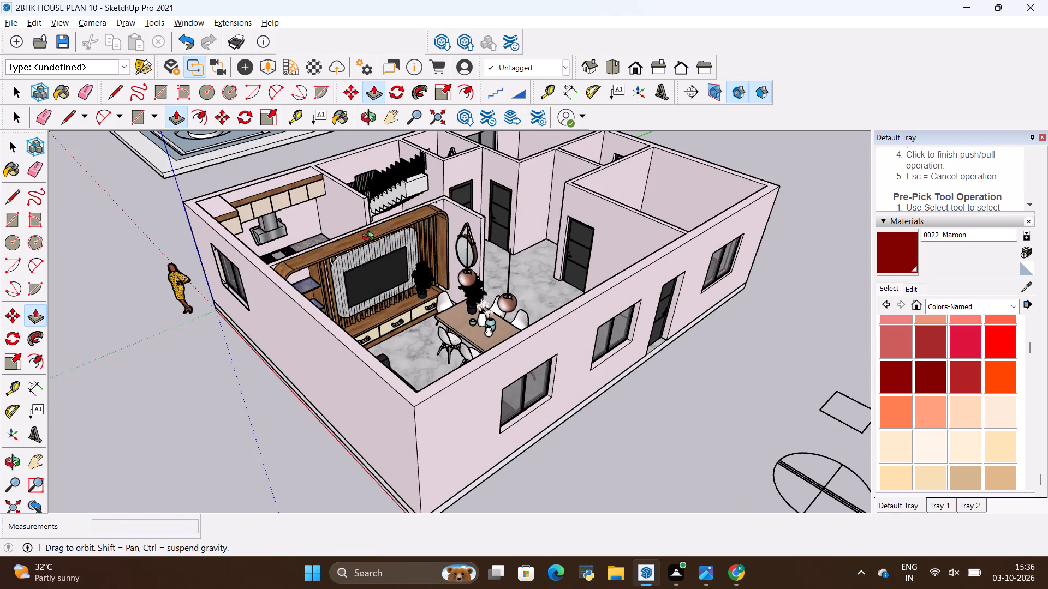
pyautogui.moveTo(371, 238); pyautogui.dragTo(235, 377, button='middle')
pyautogui.scroll(-3, 384, 340)
pyautogui.moveTo(525, 340); pyautogui.dragTo(289, 329, button='middle')
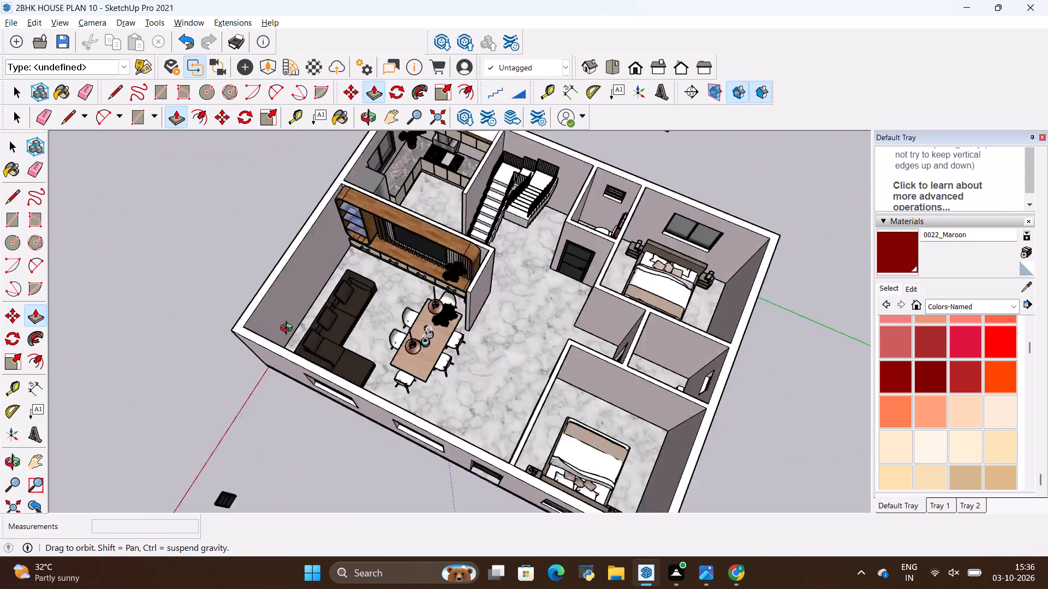
pyautogui.moveTo(289, 329); pyautogui.dragTo(167, 321, button='middle')
pyautogui.scroll(-6, 195, 304)
pyautogui.scroll(-3, 337, 321)
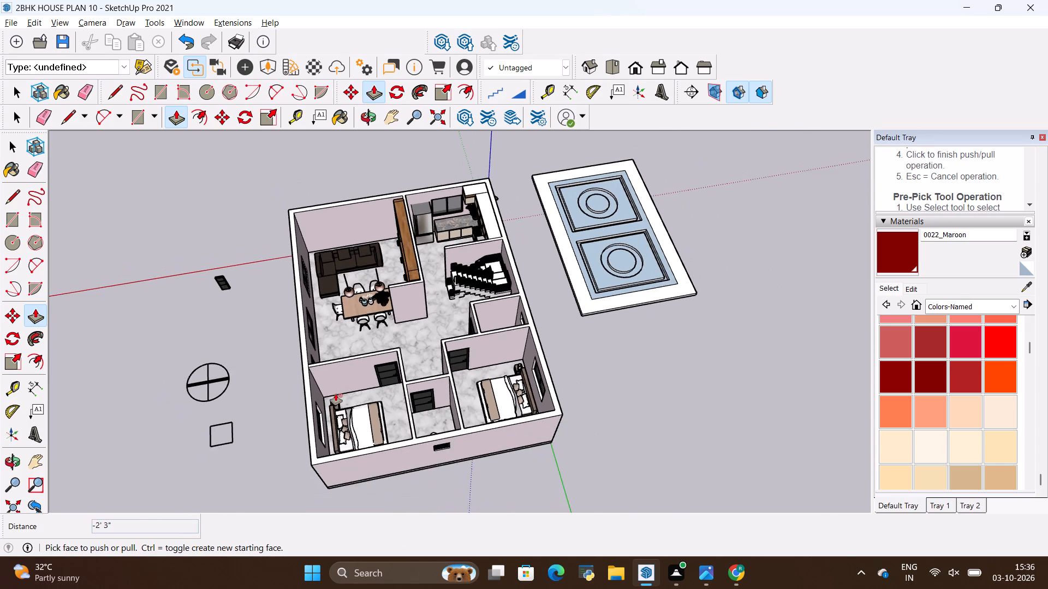
pyautogui.scroll(1, 336, 394)
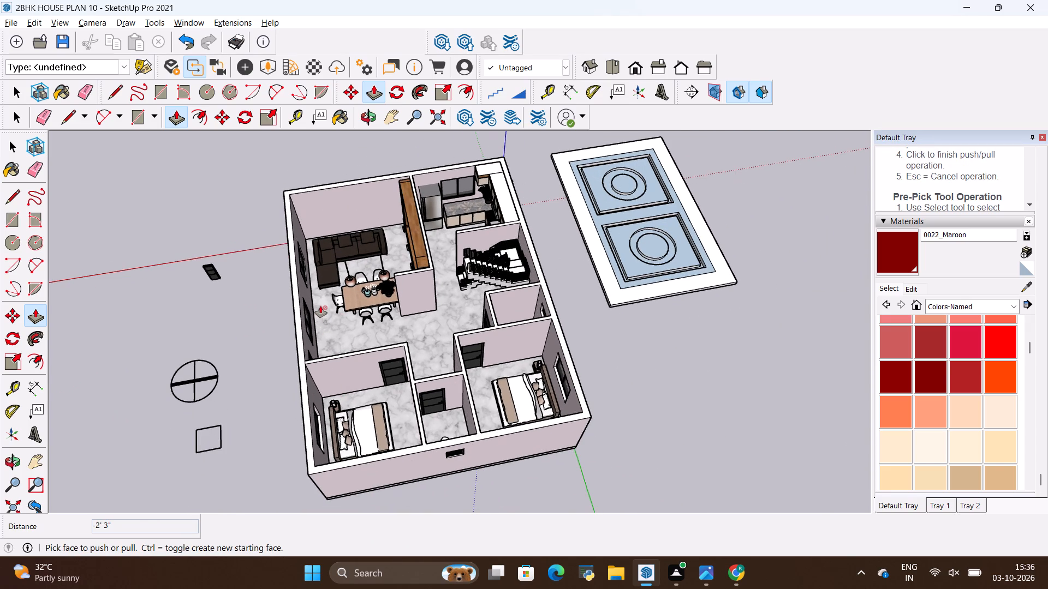
pyautogui.scroll(-5, 569, 253)
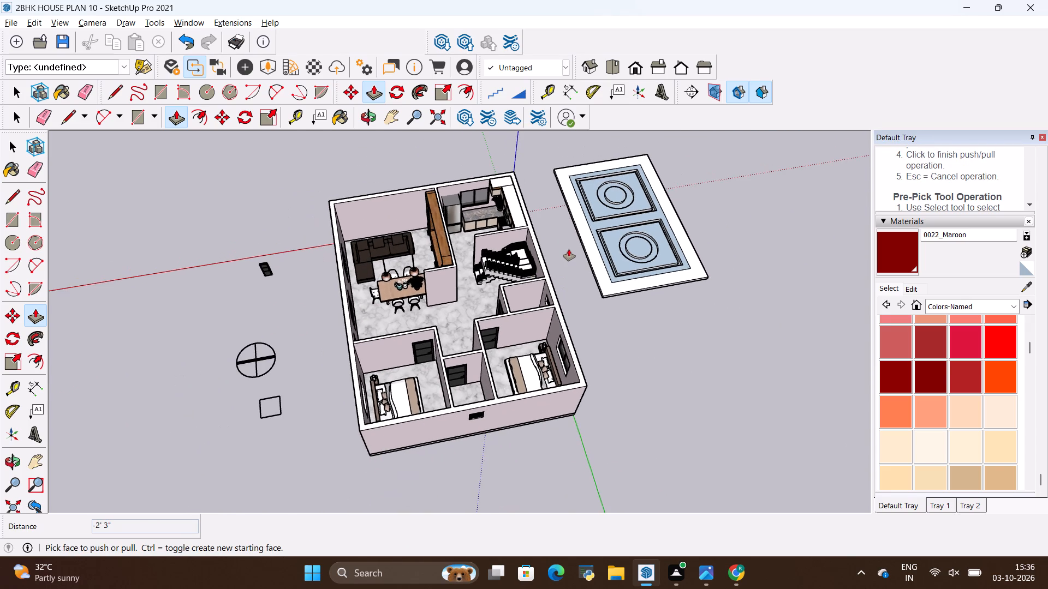
pyautogui.moveTo(544, 406); pyautogui.dragTo(529, 355, button='middle')
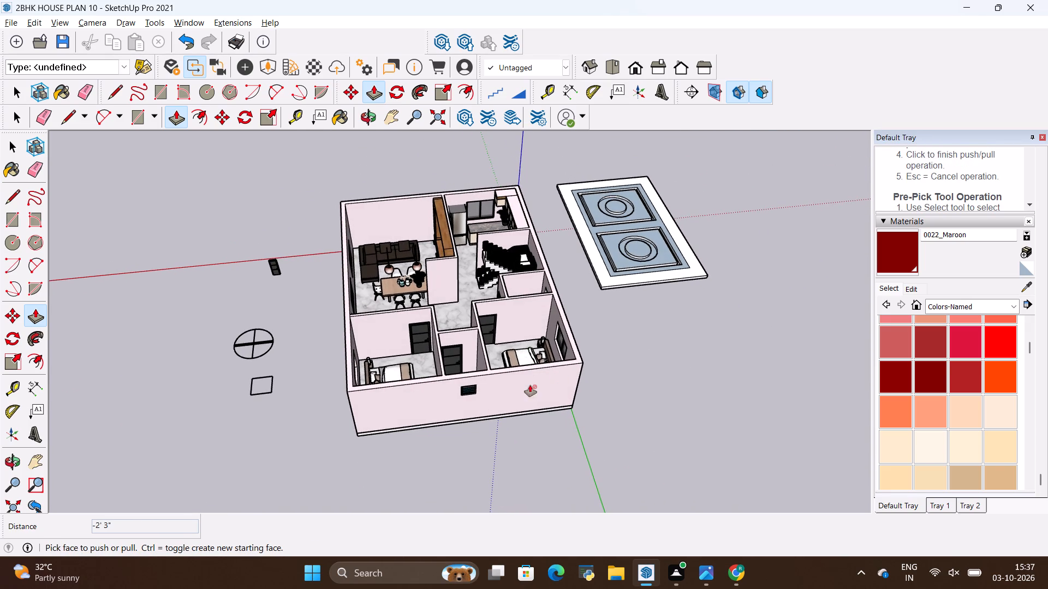